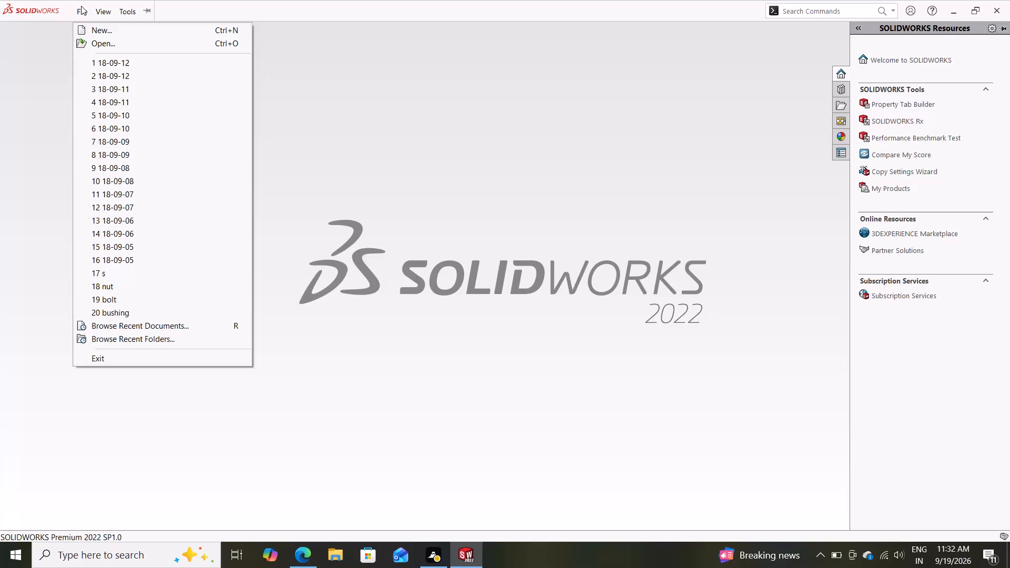
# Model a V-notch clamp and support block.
# Create a new part document.
pyautogui.click(85, 27)
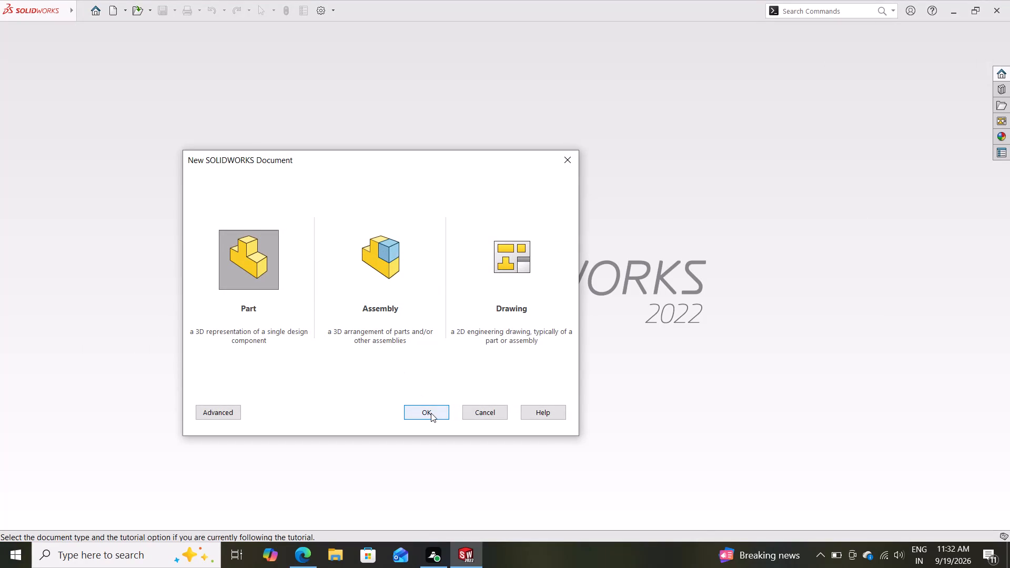
pyautogui.click(431, 413)
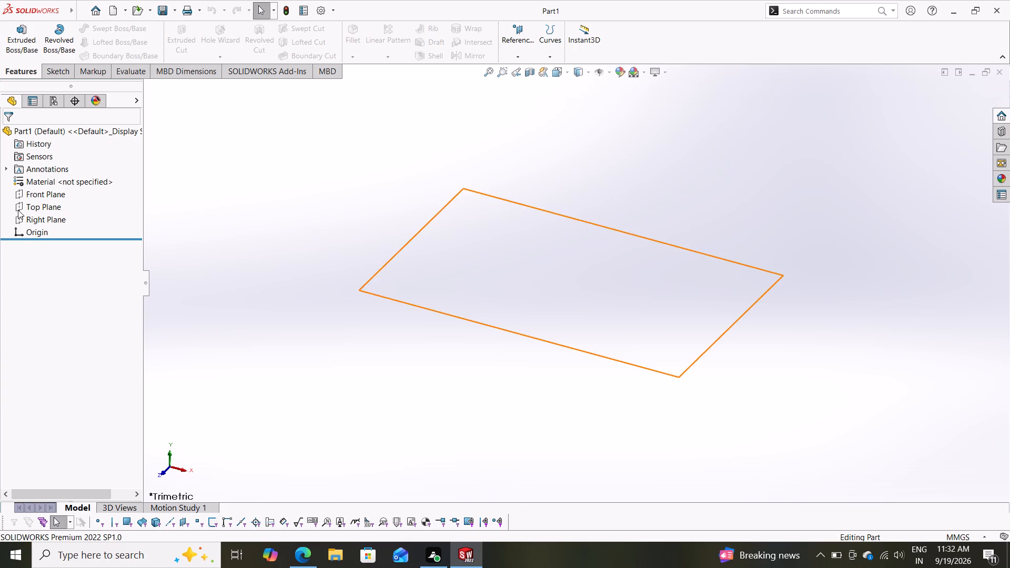
# Start a sketch on the Front Plane and draw a vertical centerline about 114 mm long through the origin.
pyautogui.click(26, 197)
pyautogui.click(32, 182)
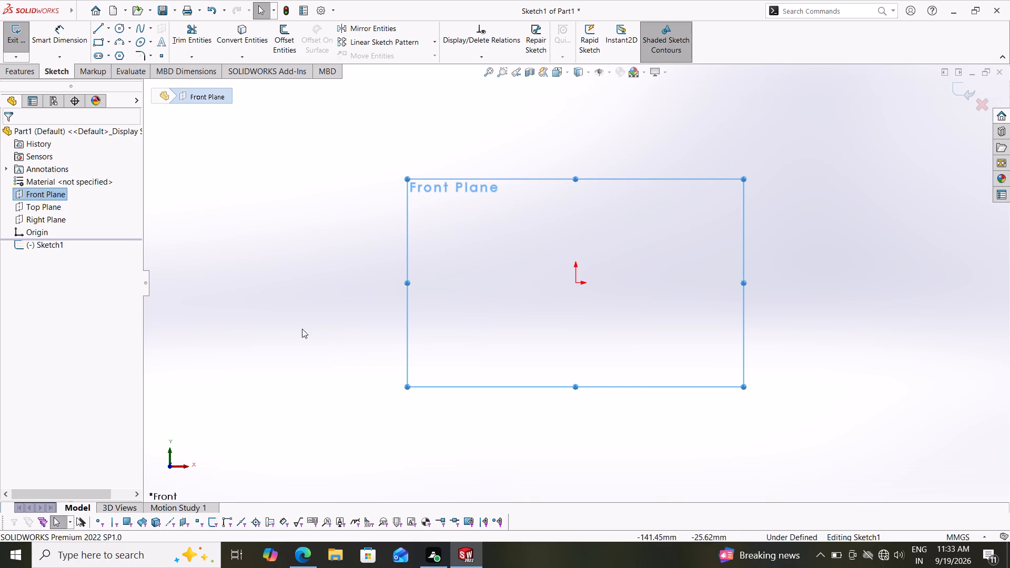
pyautogui.click(109, 30)
pyautogui.click(114, 52)
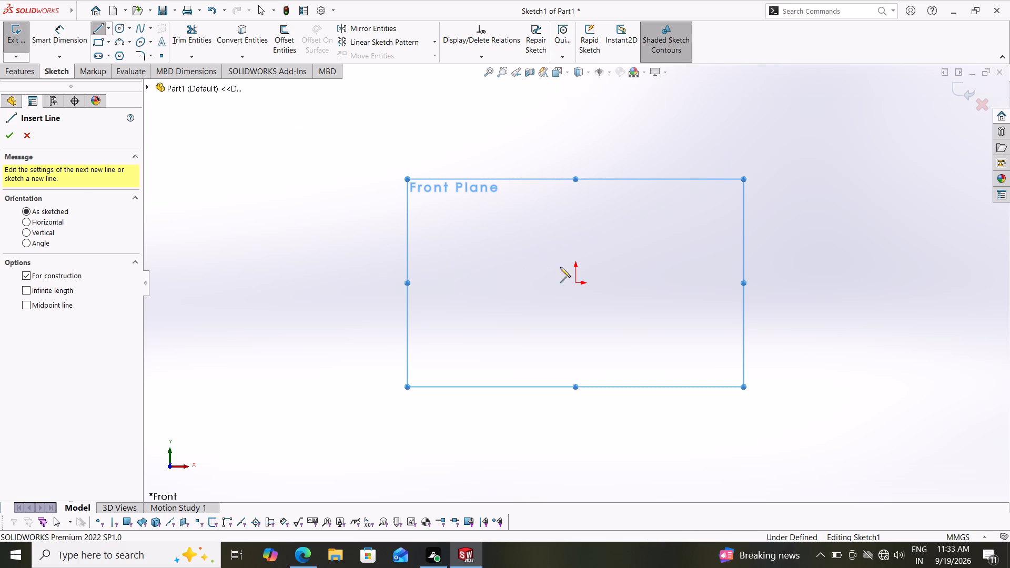
pyautogui.click(578, 158)
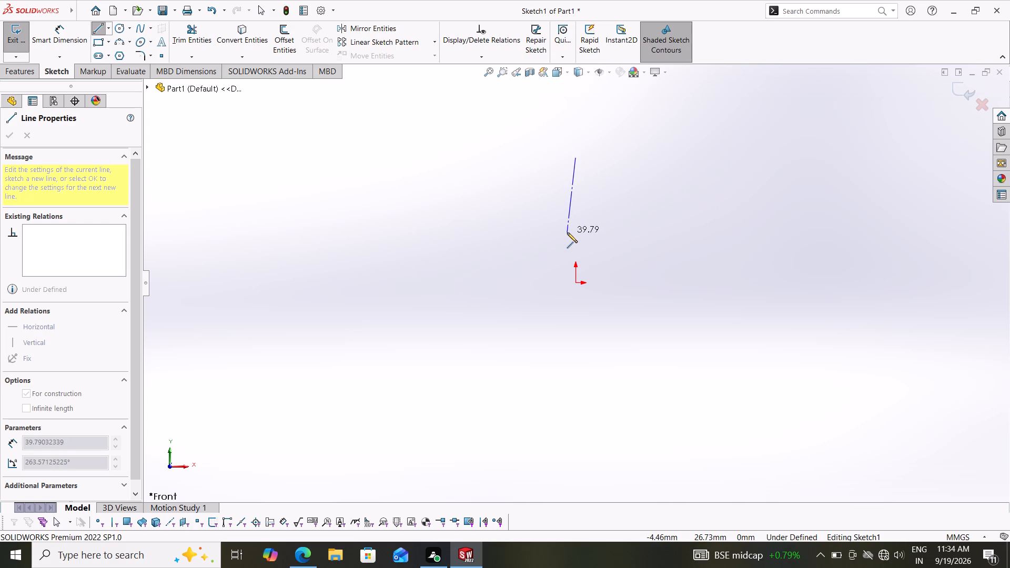
pyautogui.click(576, 374)
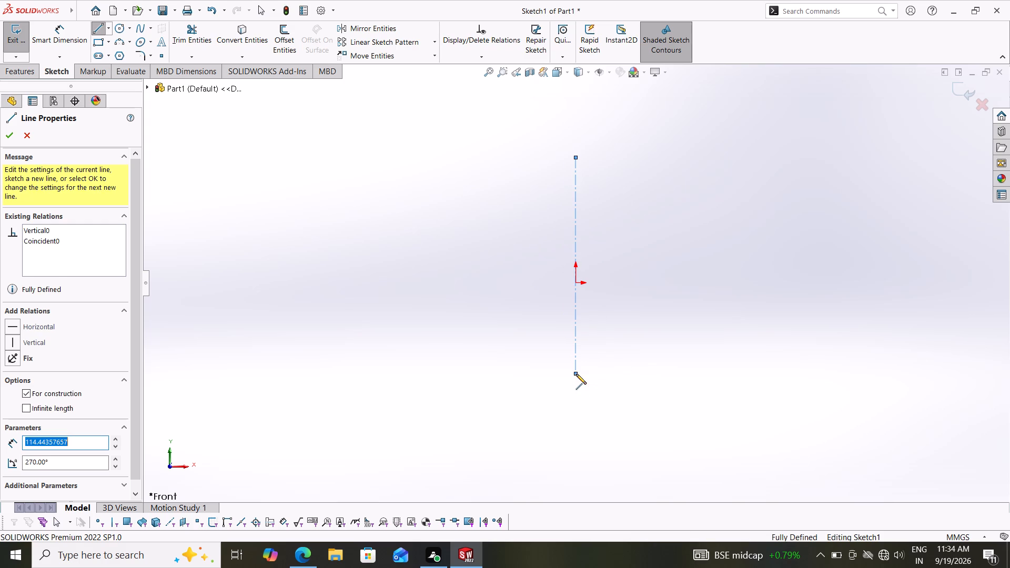
pyautogui.press('Escape')
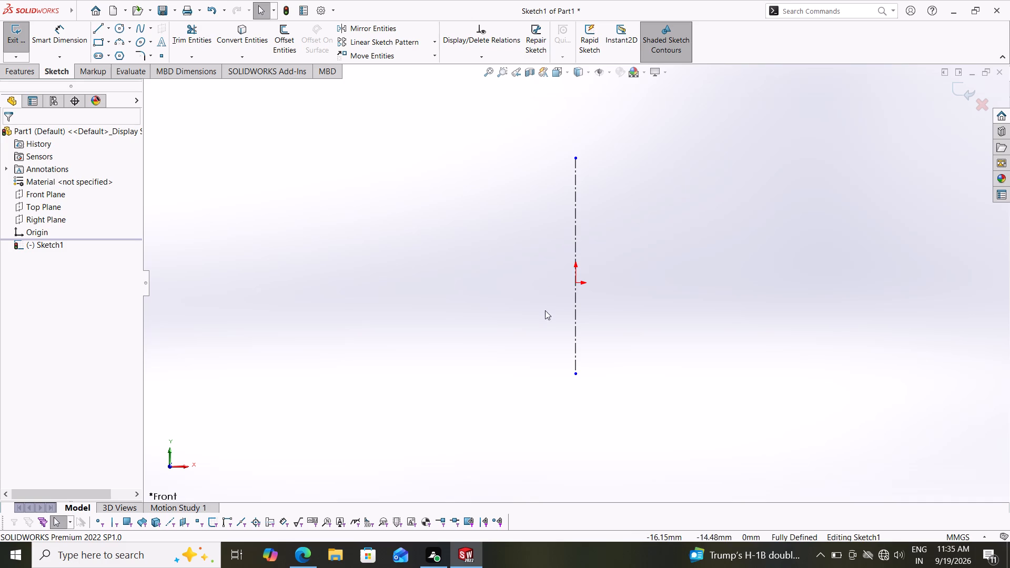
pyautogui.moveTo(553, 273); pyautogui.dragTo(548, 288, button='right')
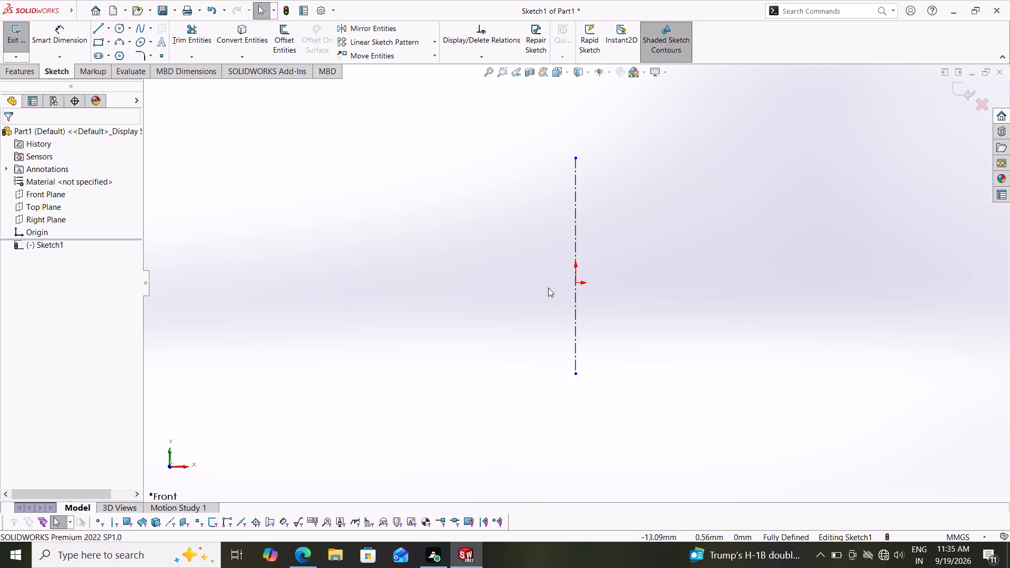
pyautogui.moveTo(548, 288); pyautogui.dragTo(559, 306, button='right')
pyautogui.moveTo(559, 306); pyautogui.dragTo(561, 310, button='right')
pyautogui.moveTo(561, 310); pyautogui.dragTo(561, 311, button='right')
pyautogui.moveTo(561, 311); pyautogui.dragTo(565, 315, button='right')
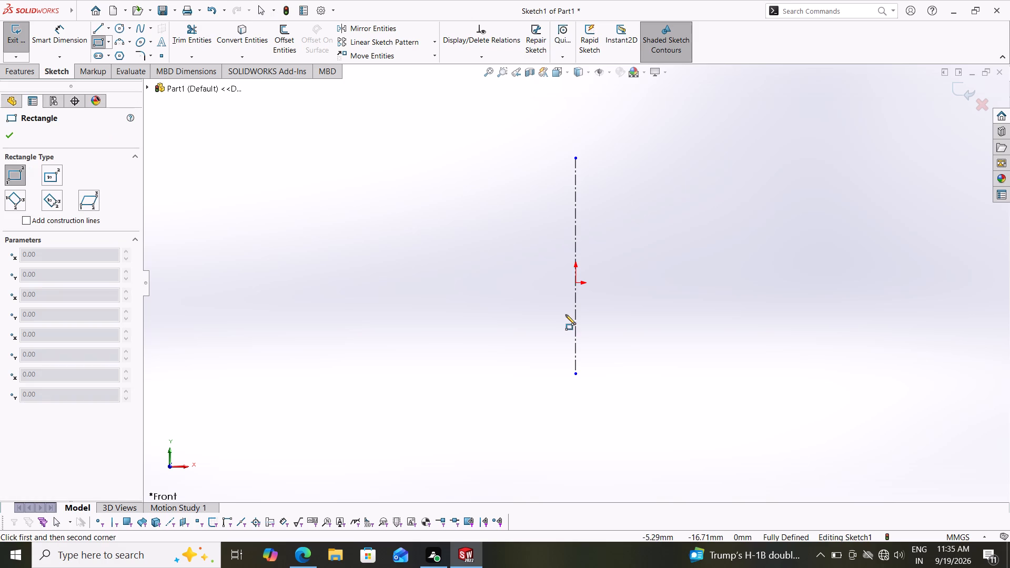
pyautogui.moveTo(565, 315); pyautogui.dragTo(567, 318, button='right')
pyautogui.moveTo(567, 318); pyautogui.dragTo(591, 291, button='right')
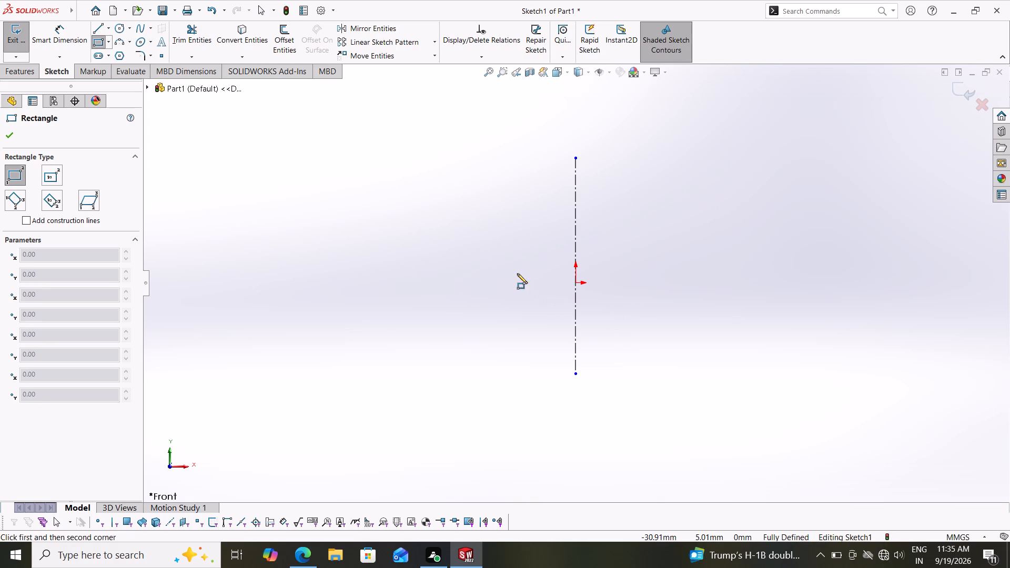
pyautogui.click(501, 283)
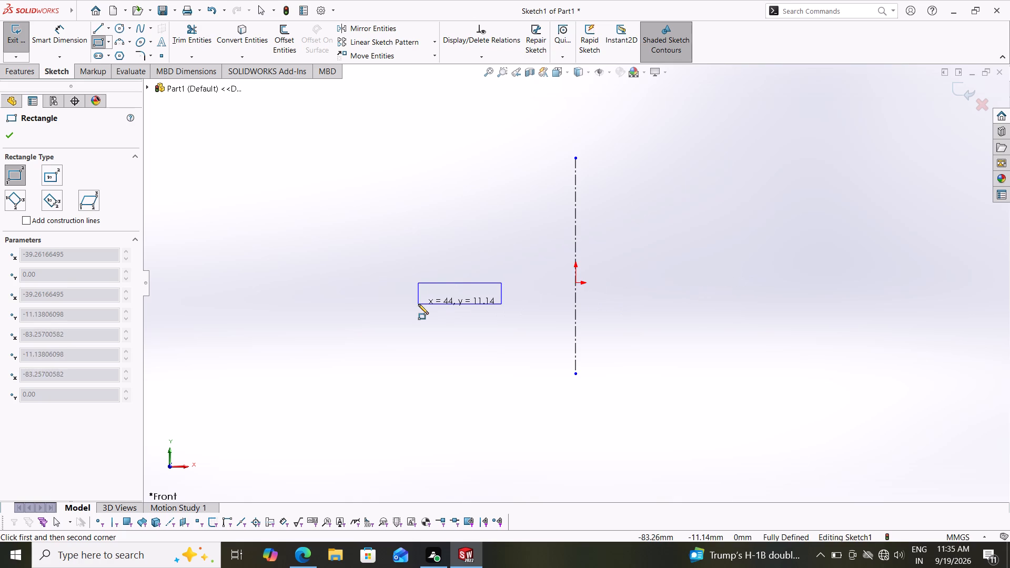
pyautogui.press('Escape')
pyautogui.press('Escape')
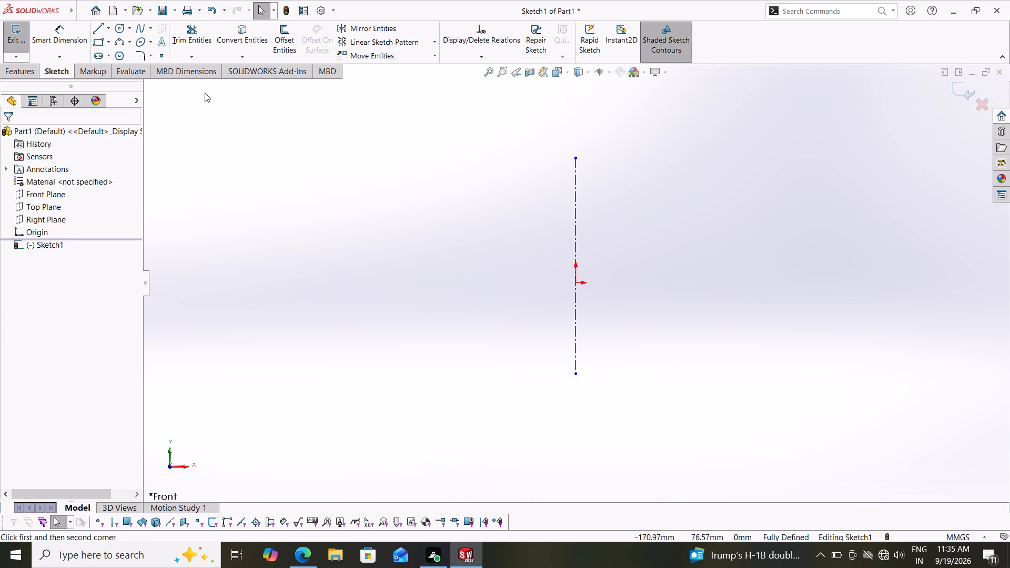
# Sketch a horizontal centerline through the origin, crossing the vertical centerline.
pyautogui.click(104, 26)
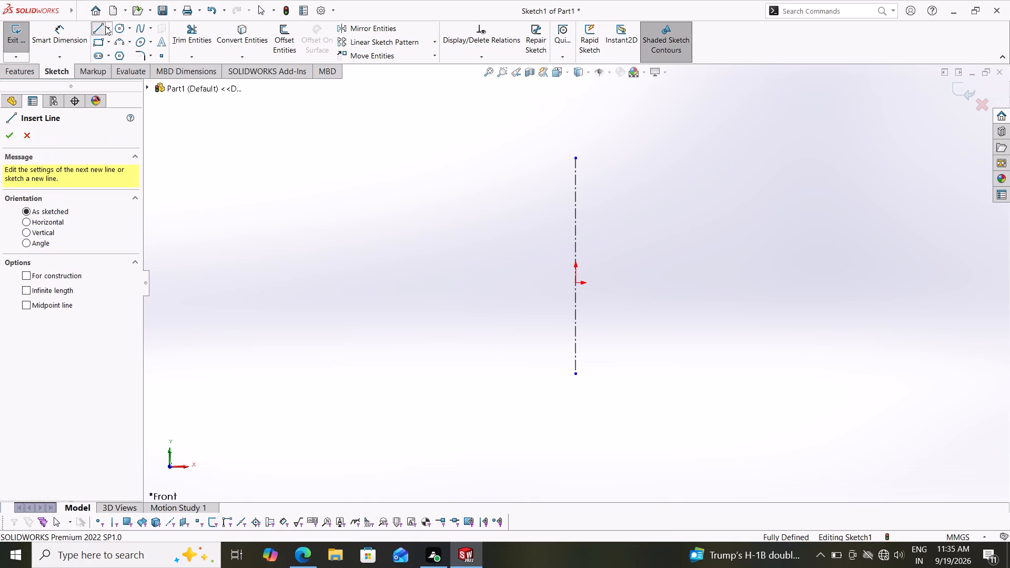
pyautogui.click(105, 26)
pyautogui.click(113, 55)
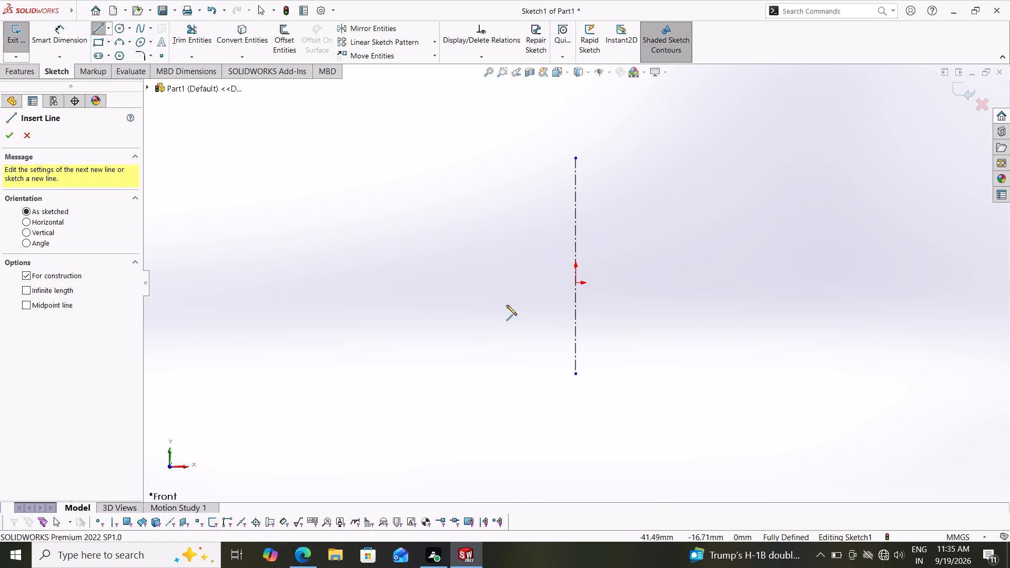
pyautogui.click(472, 285)
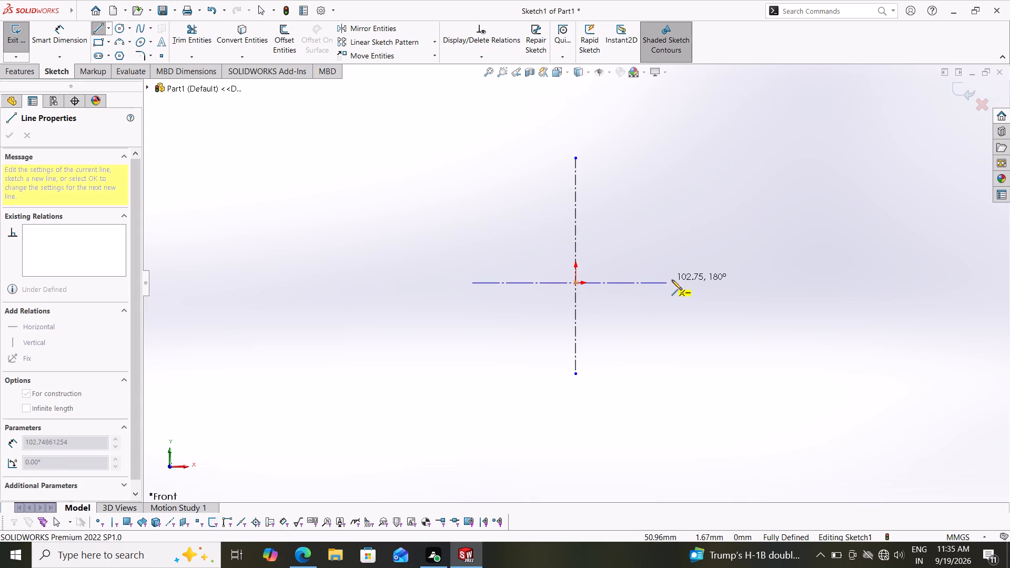
pyautogui.click(714, 280)
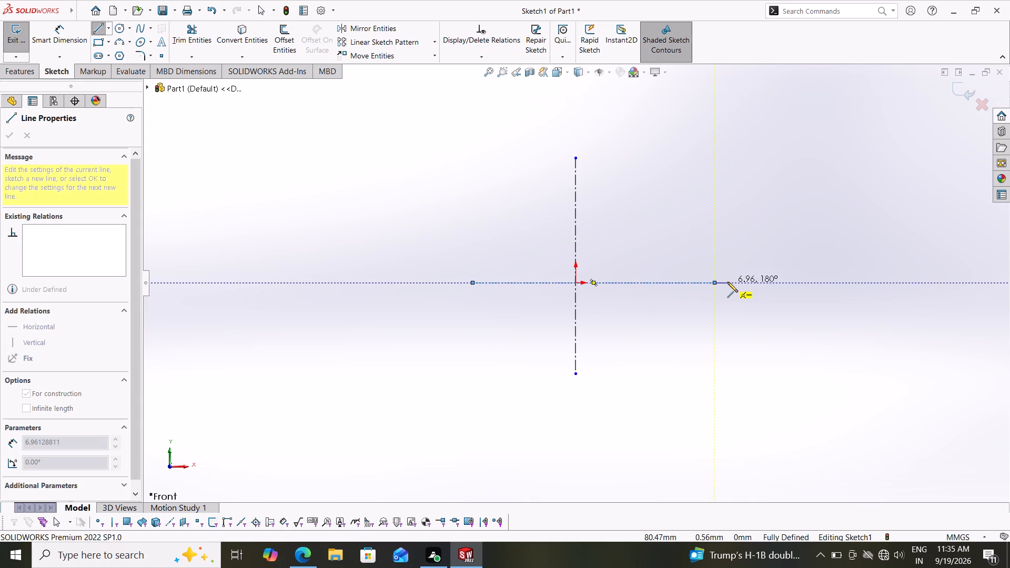
pyautogui.press('Escape')
pyautogui.press('Escape')
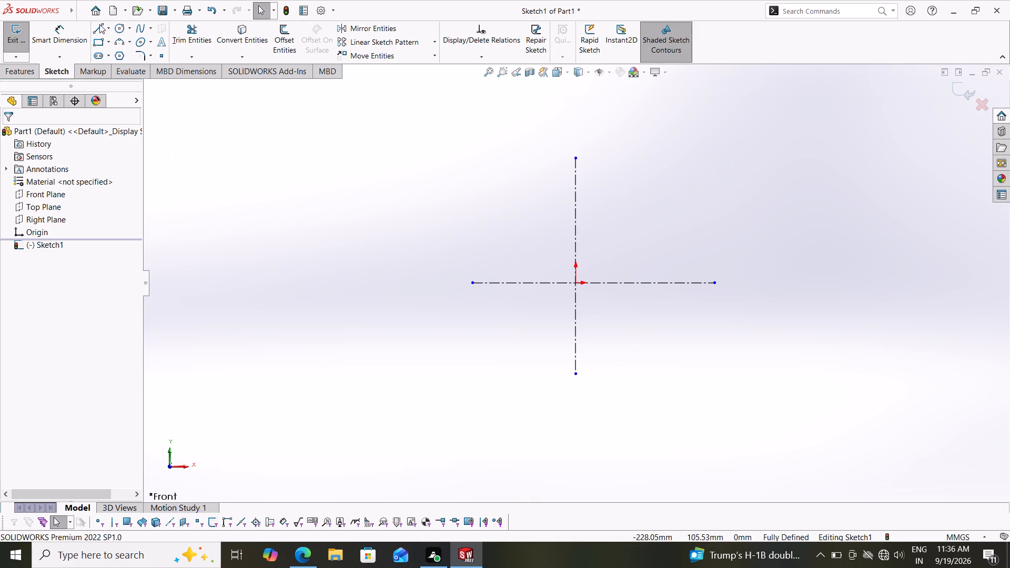
# Sketch a center rectangle about 147 mm wide and 70 mm high, centred on the origin.
pyautogui.click(107, 40)
pyautogui.click(119, 69)
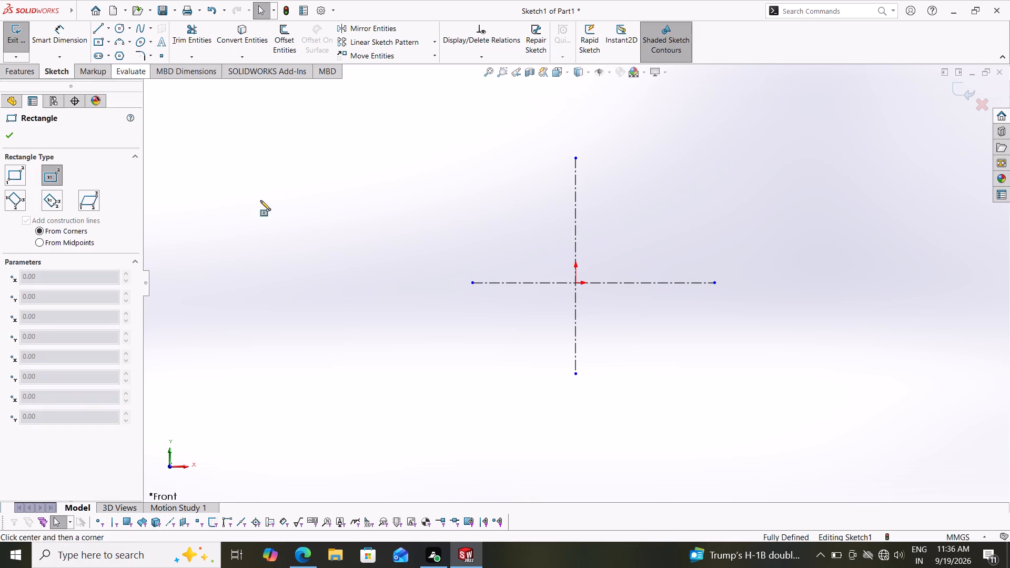
pyautogui.click(575, 285)
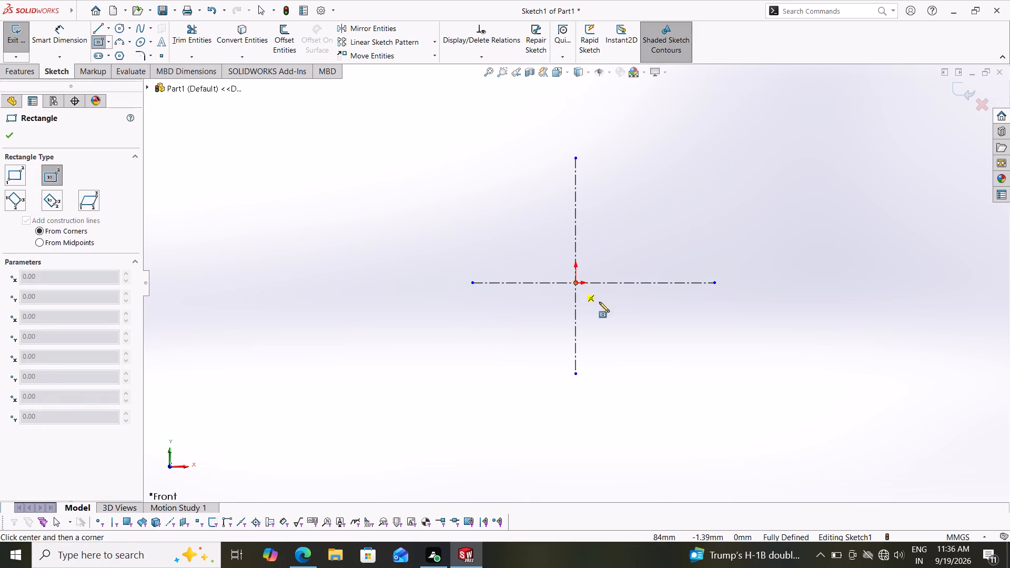
pyautogui.click(712, 349)
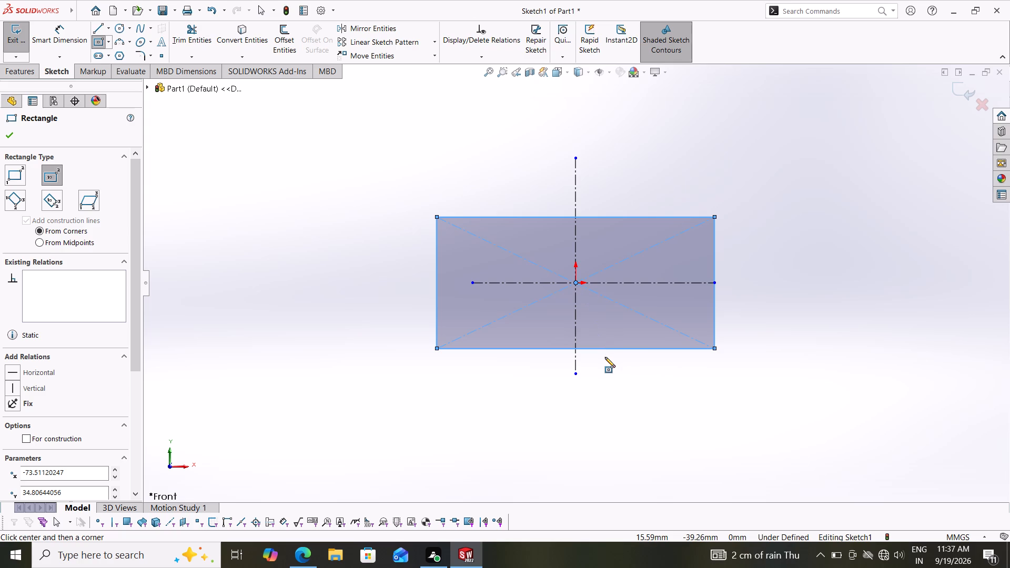
pyautogui.rightClick(617, 316)
pyautogui.click(617, 315)
pyautogui.click(311, 375)
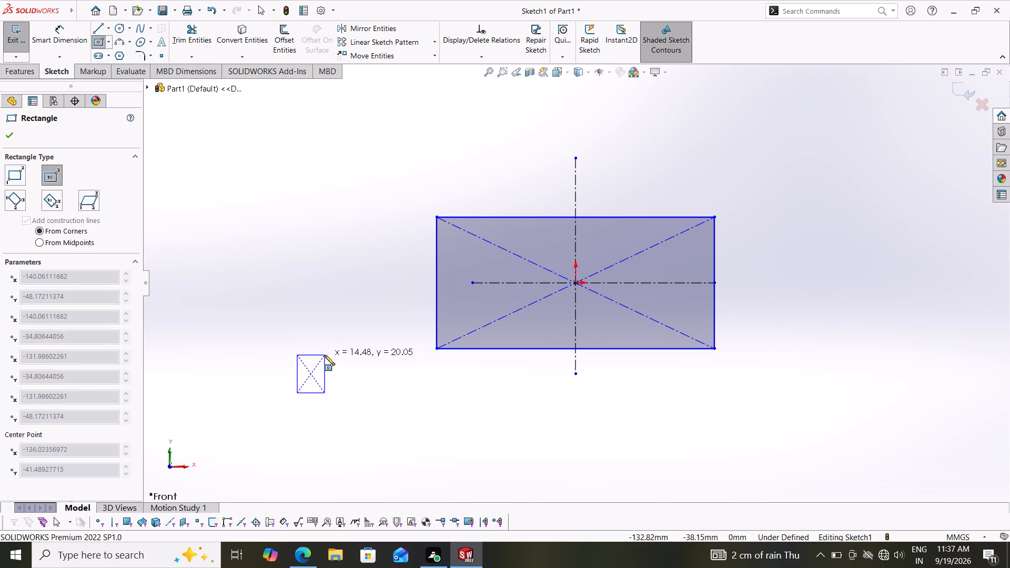
pyautogui.press('Escape')
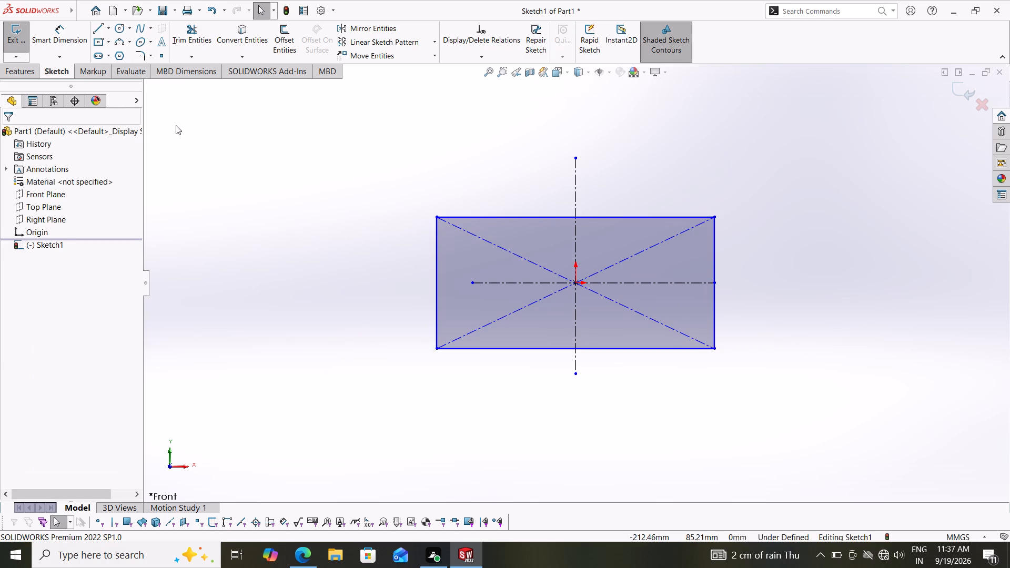
# Dimension the rectangle's vertical side to a height of 50 mm.
pyautogui.click(47, 28)
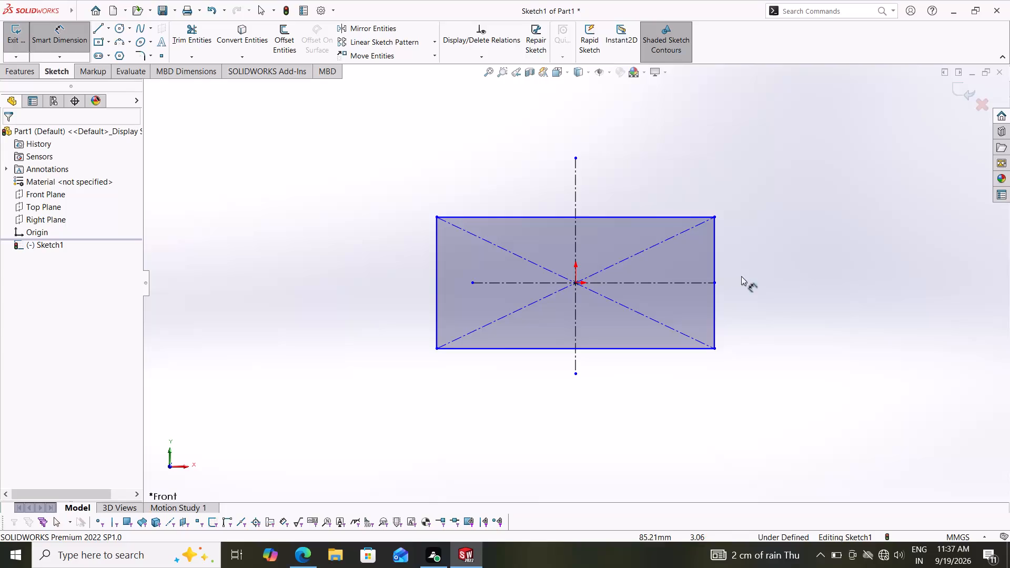
pyautogui.click(714, 265)
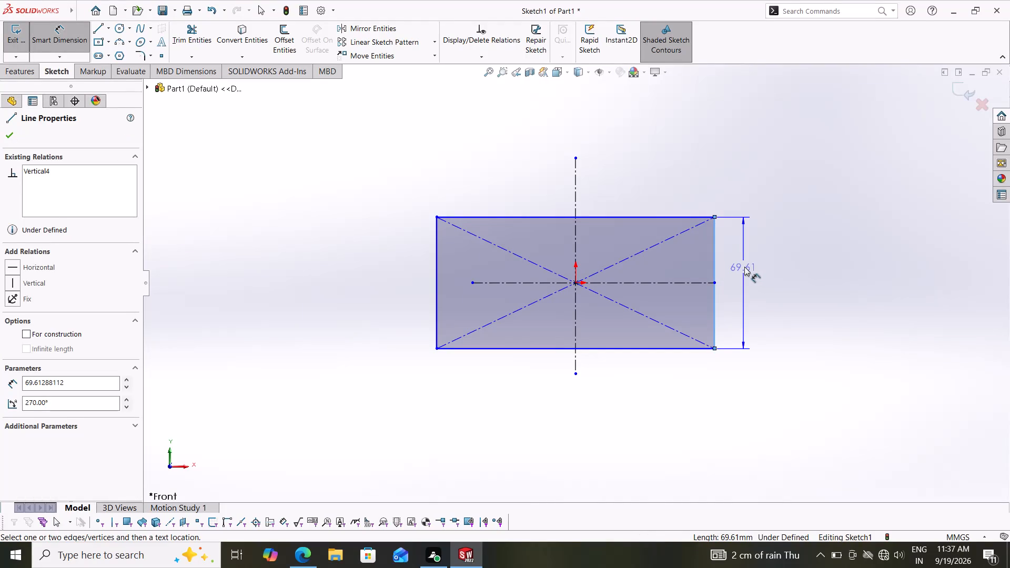
pyautogui.click(744, 267)
pyautogui.write('50')
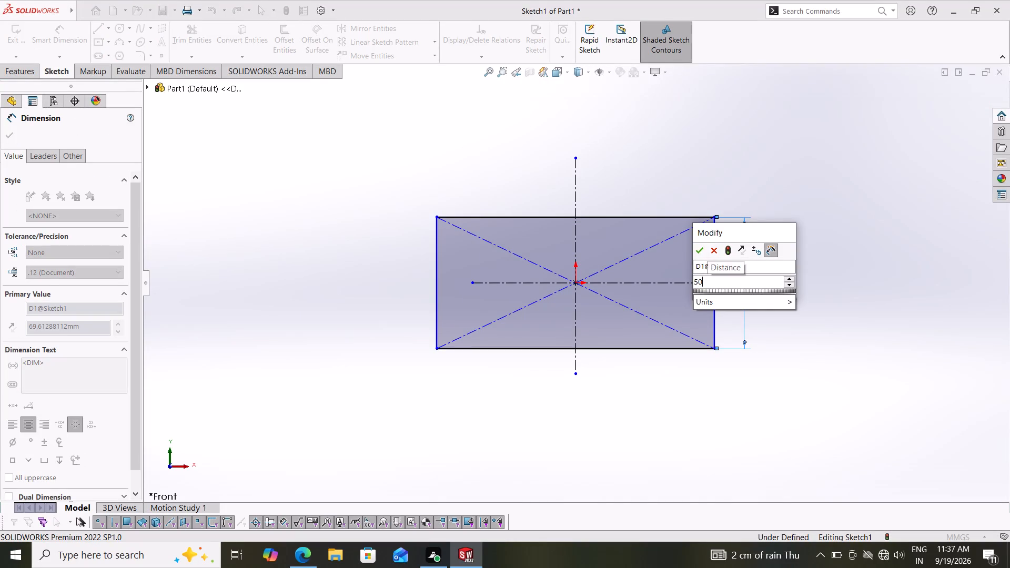
pyautogui.press('Return')
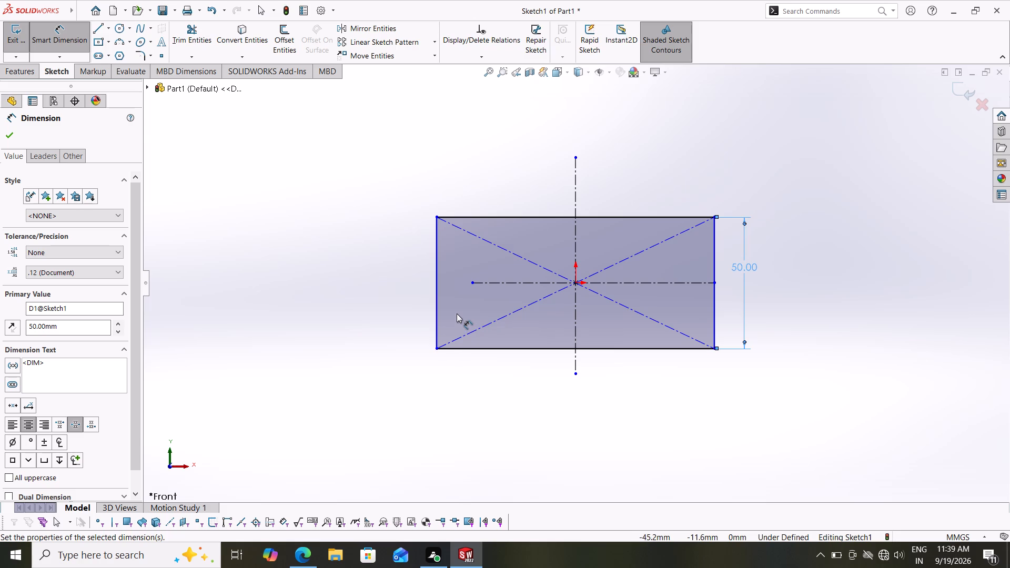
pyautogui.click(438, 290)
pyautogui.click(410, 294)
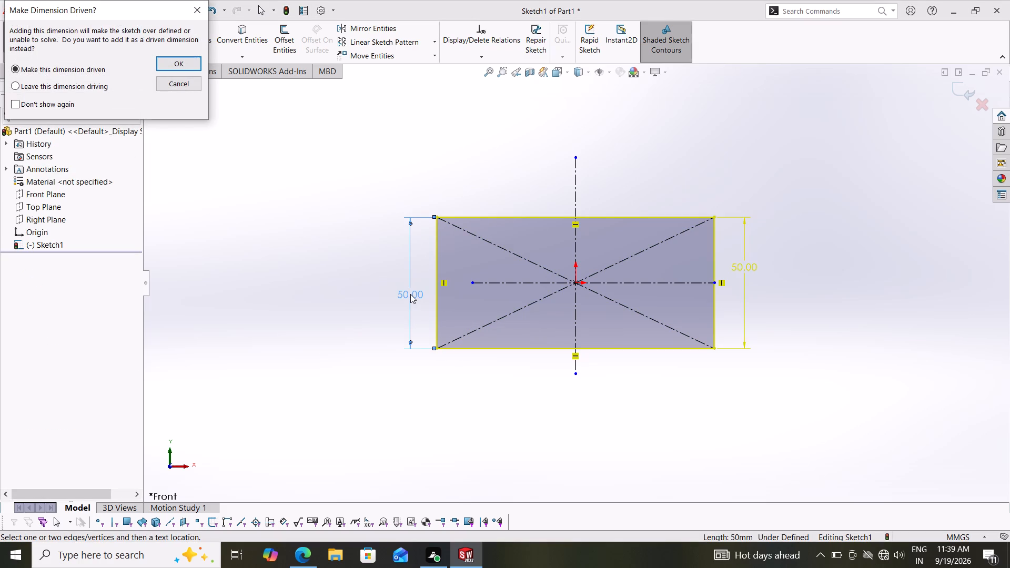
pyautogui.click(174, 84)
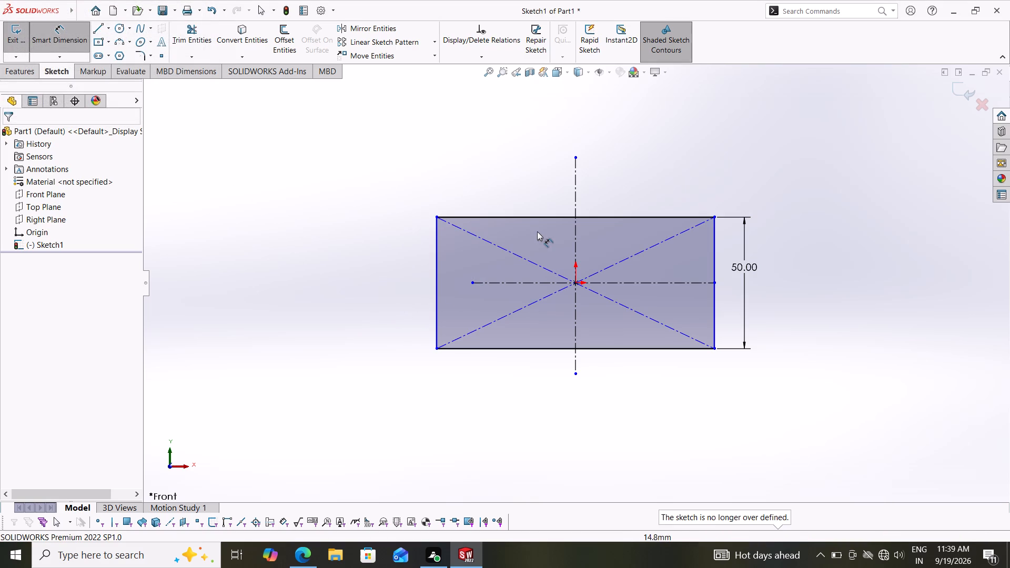
# Dimension the rectangle's horizontal top edge to a width of 150 mm.
pyautogui.click(539, 217)
pyautogui.click(542, 167)
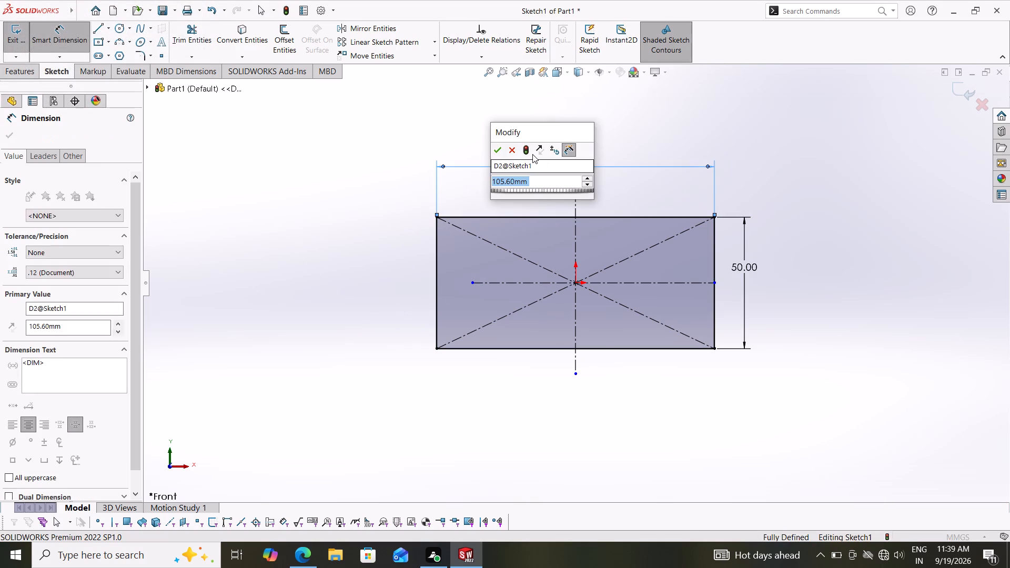
pyautogui.write('150')
pyautogui.press('Return')
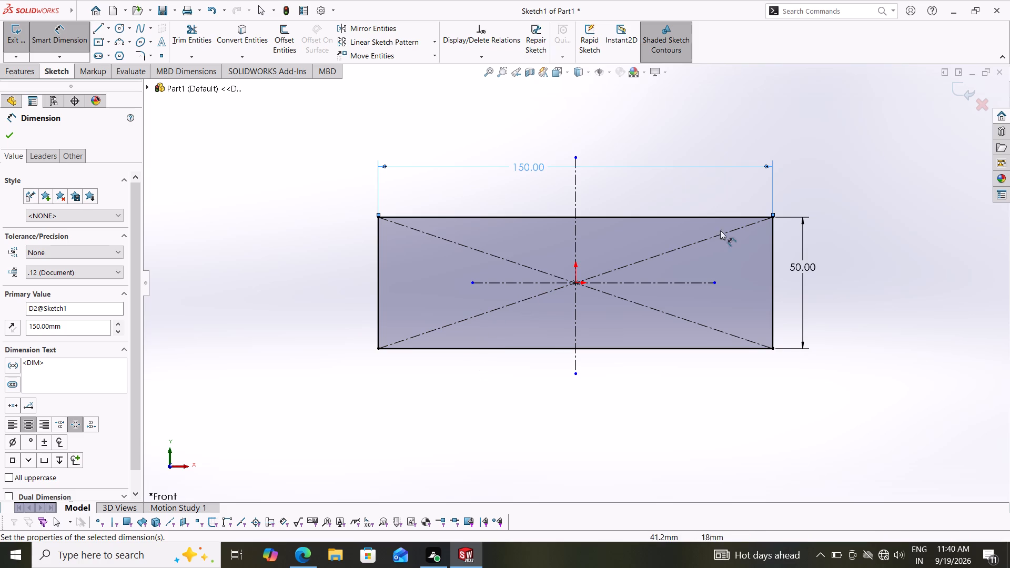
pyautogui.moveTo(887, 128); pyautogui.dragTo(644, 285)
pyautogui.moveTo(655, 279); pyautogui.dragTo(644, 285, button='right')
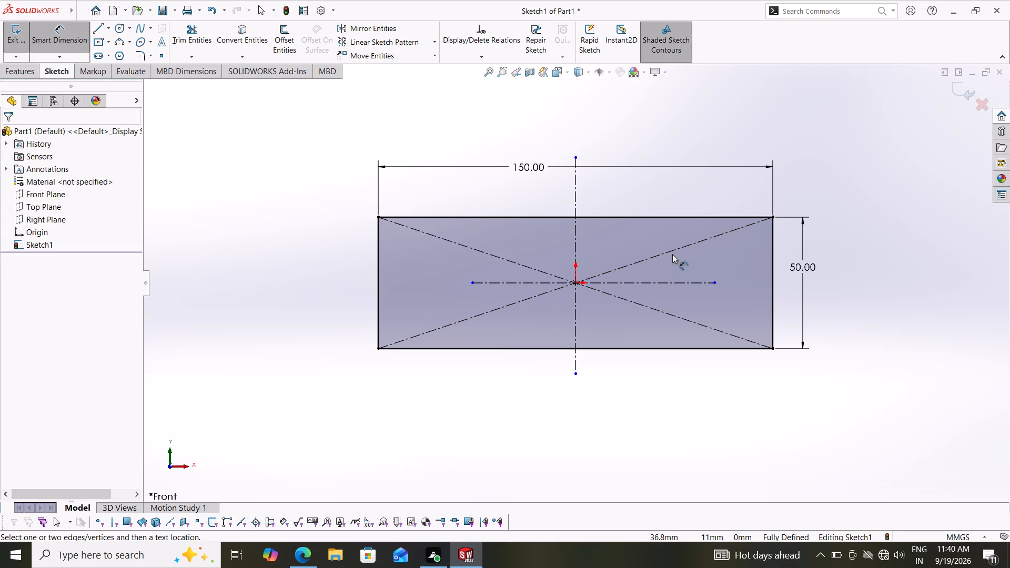
# Delete the whole rectangle sketch, including its centerlines and both dimensions.
pyautogui.press('Escape')
pyautogui.press('Escape')
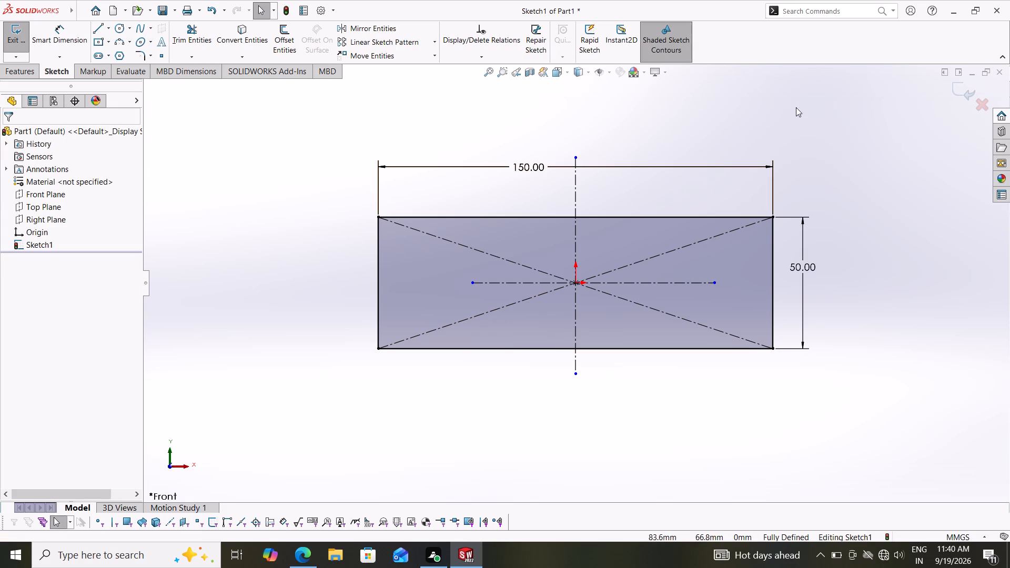
pyautogui.moveTo(823, 117); pyautogui.dragTo(196, 460)
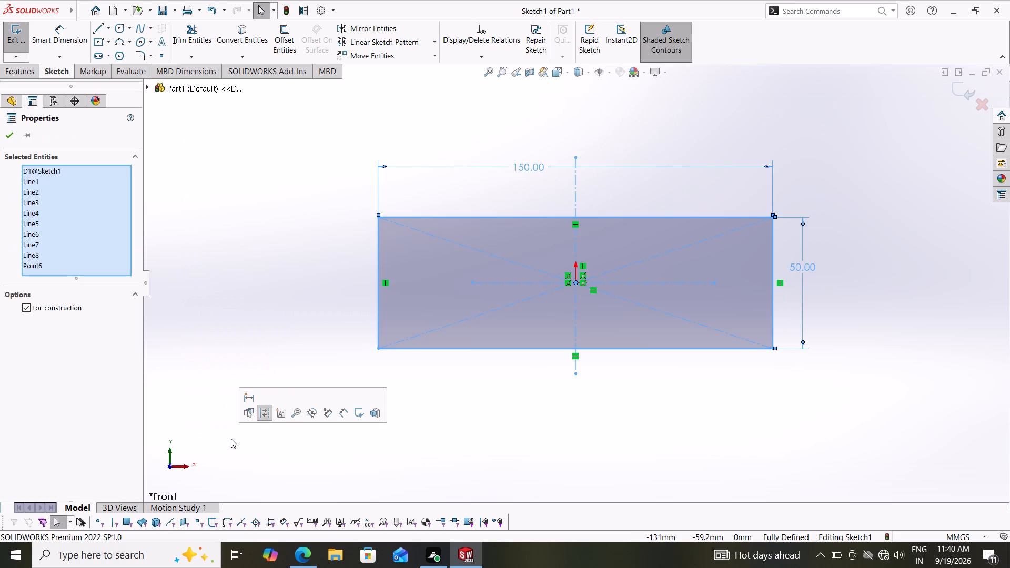
pyautogui.press('Delete')
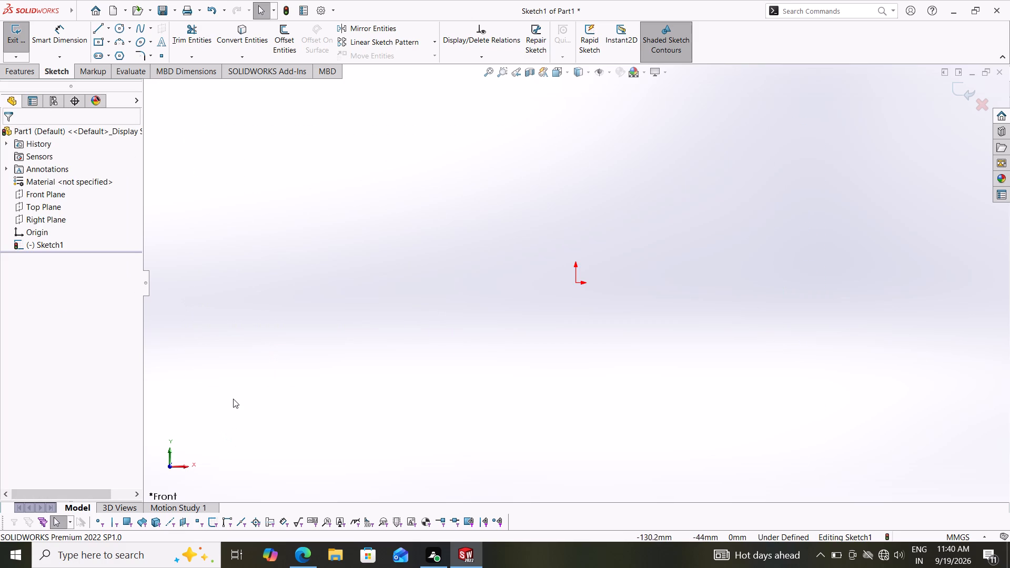
# Sketch two concentric circles centred on the origin, with radii of about 45 mm and 76 mm.
pyautogui.click(121, 28)
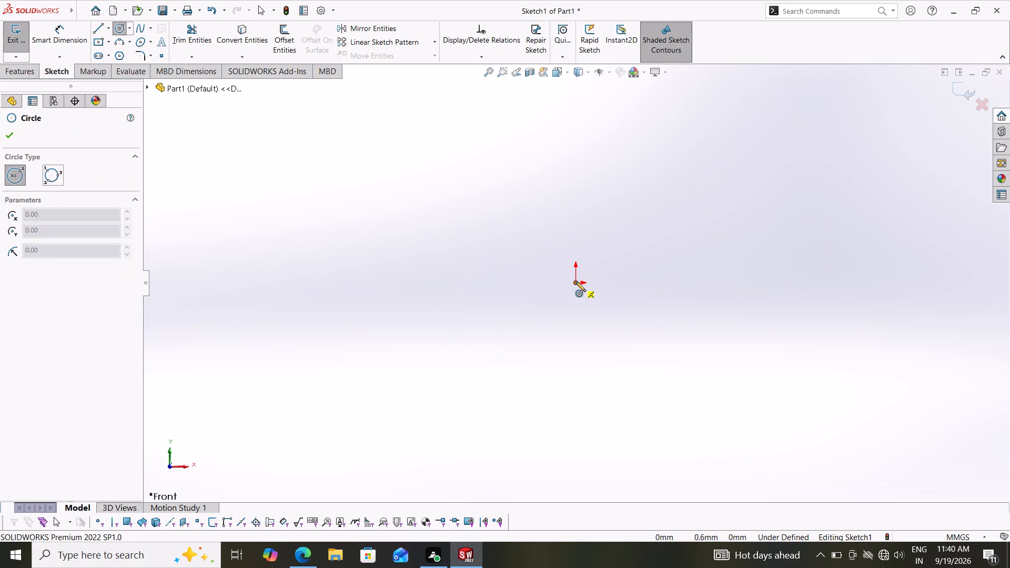
pyautogui.click(575, 281)
pyautogui.click(523, 390)
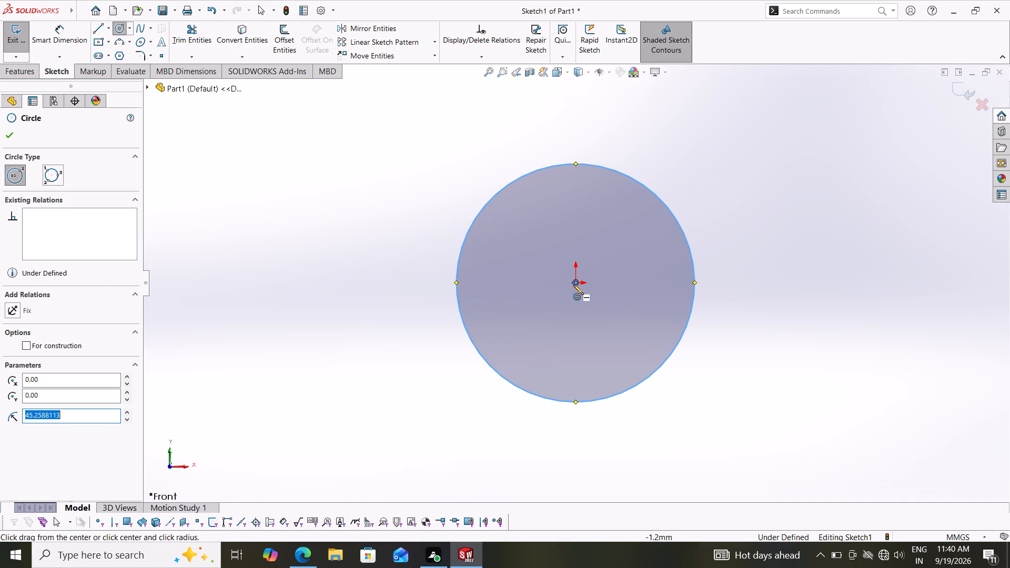
pyautogui.click(575, 285)
pyautogui.click(417, 404)
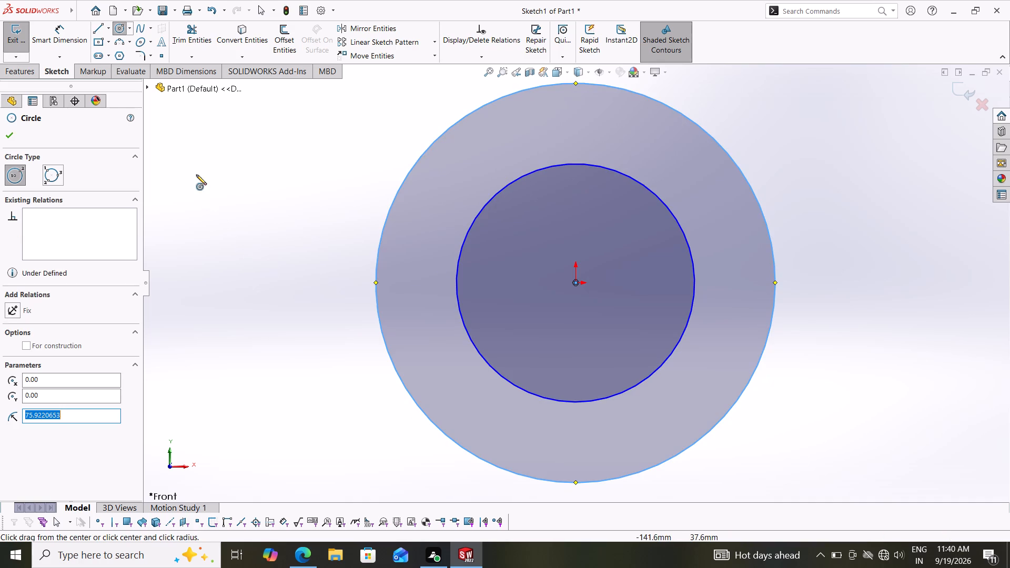
# Dimension the inner circle to a diameter of 45 mm.
pyautogui.click(74, 31)
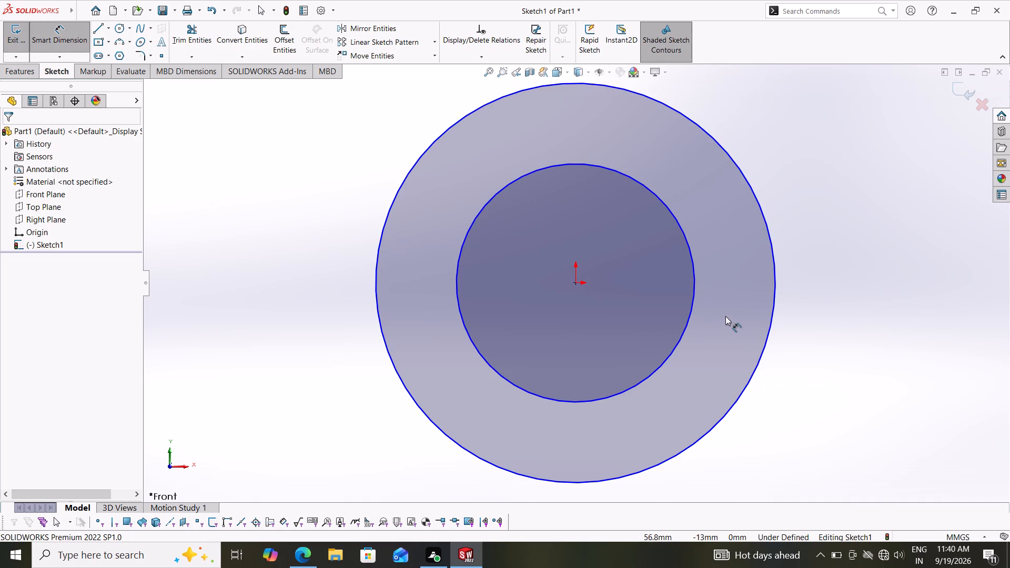
pyautogui.click(695, 292)
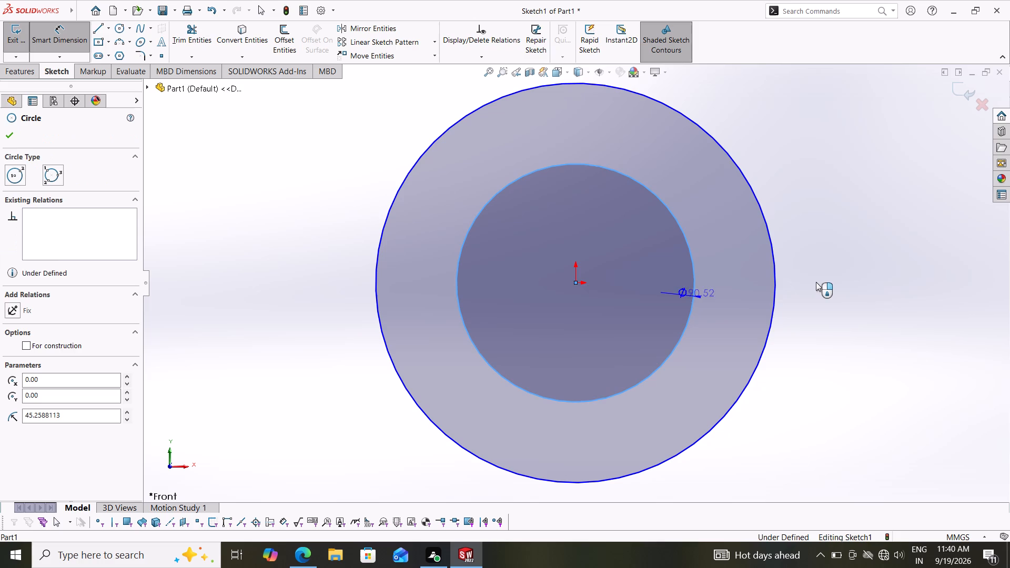
pyautogui.click(832, 281)
pyautogui.write('45')
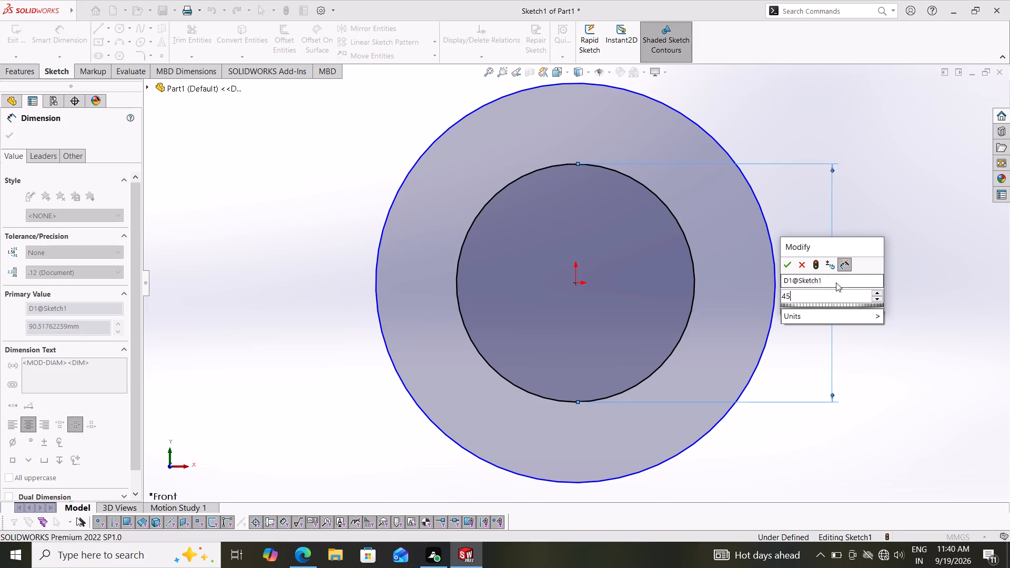
pyautogui.press('Return')
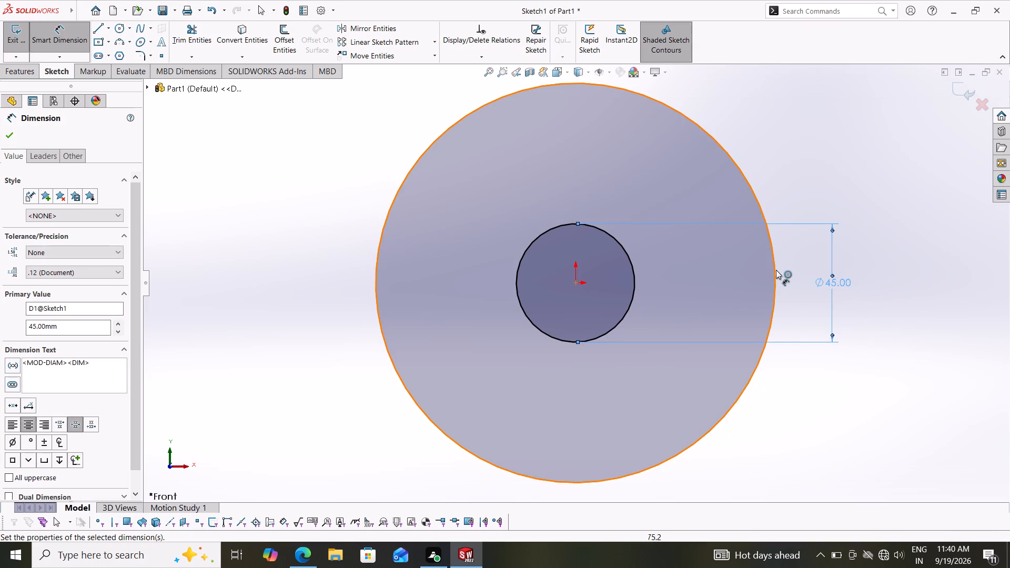
# Dimension the outer circle to a diameter of 75 mm.
pyautogui.click(776, 270)
pyautogui.click(876, 269)
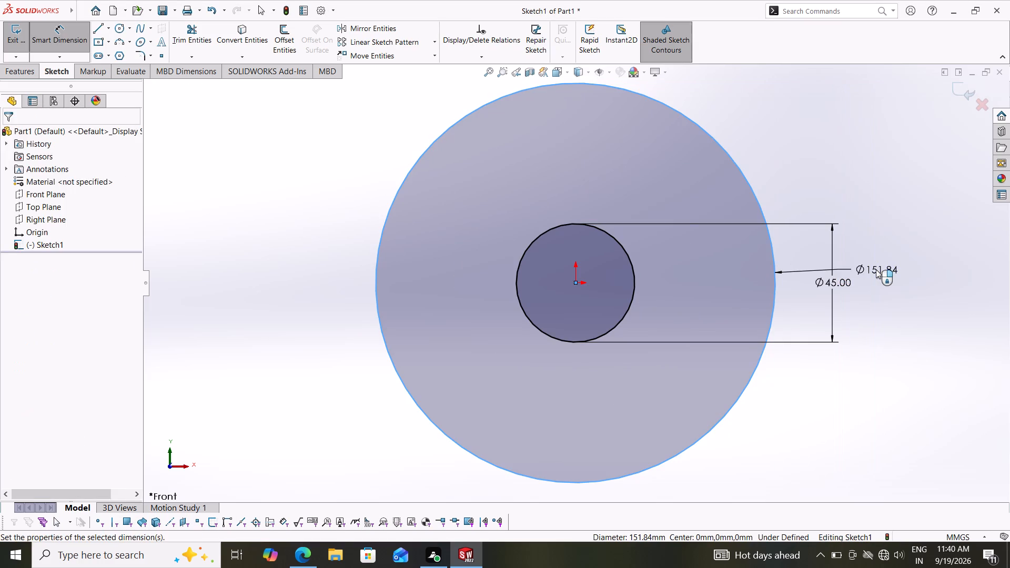
pyautogui.write('75')
pyautogui.press('Return')
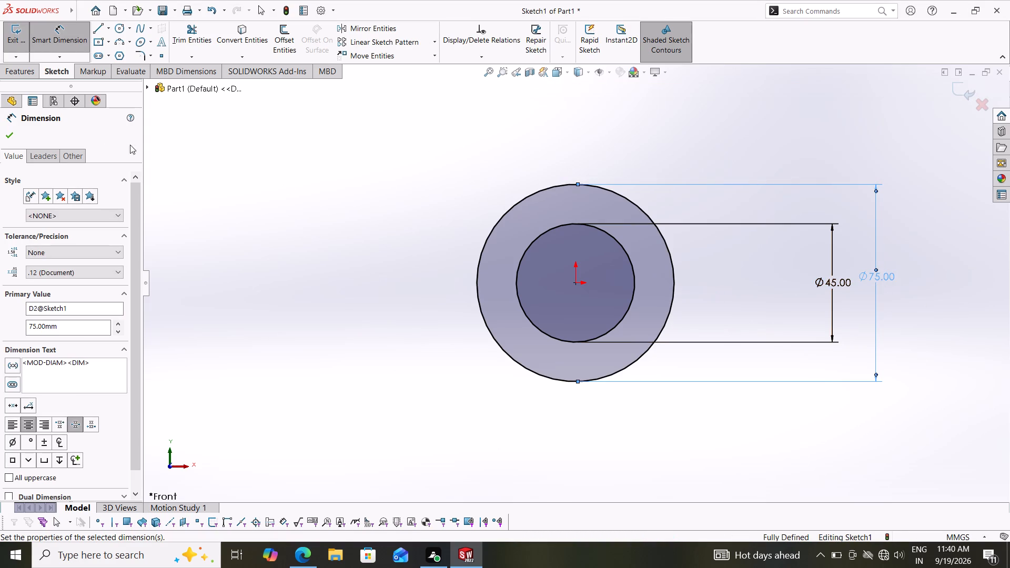
# Sketch three centerlines from the origin: near-vertical upward about 52 mm, diagonal up-left about 58 mm, and diagonal up-right about 63 mm.
pyautogui.click(106, 25)
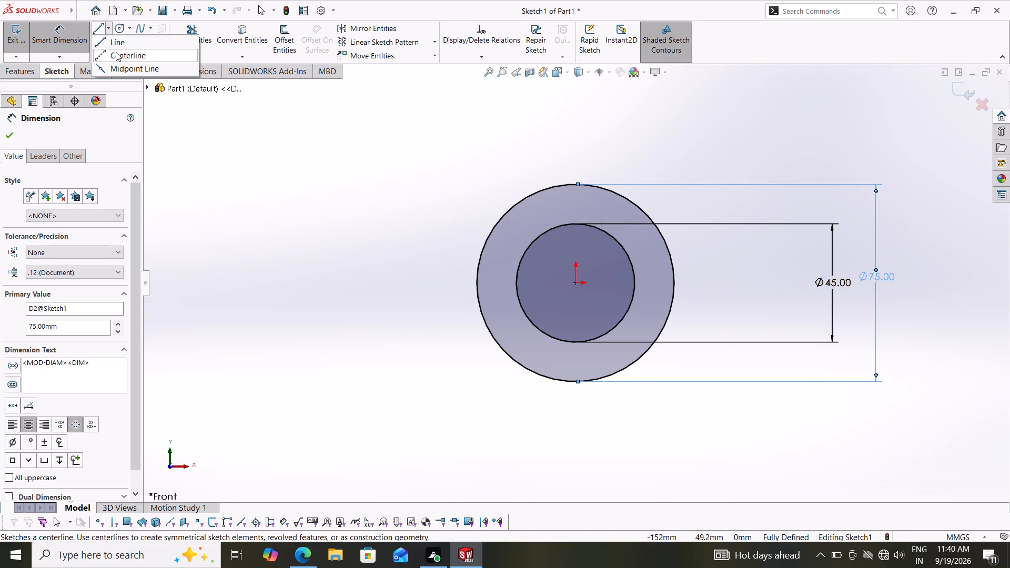
pyautogui.click(116, 56)
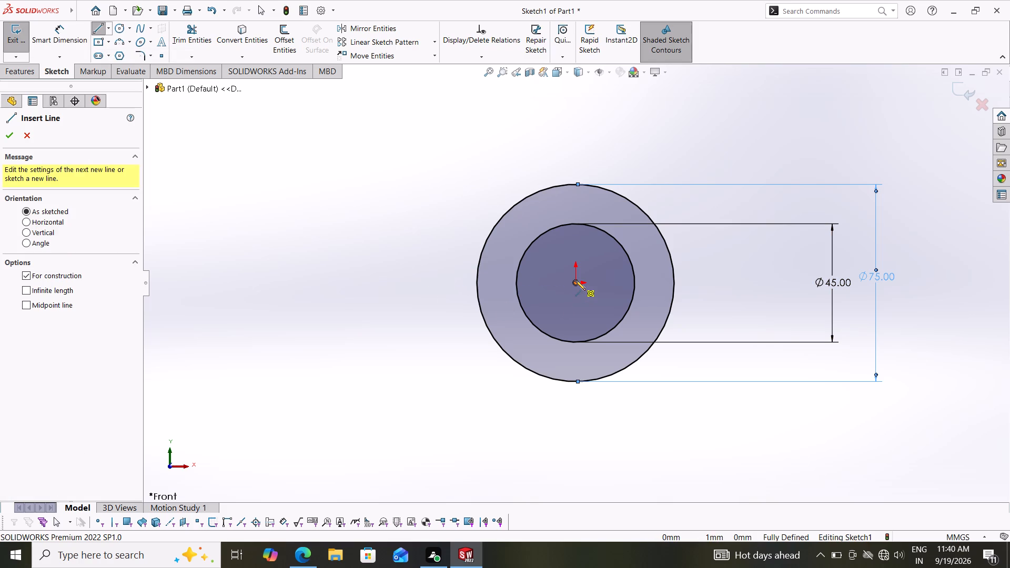
pyautogui.click(575, 280)
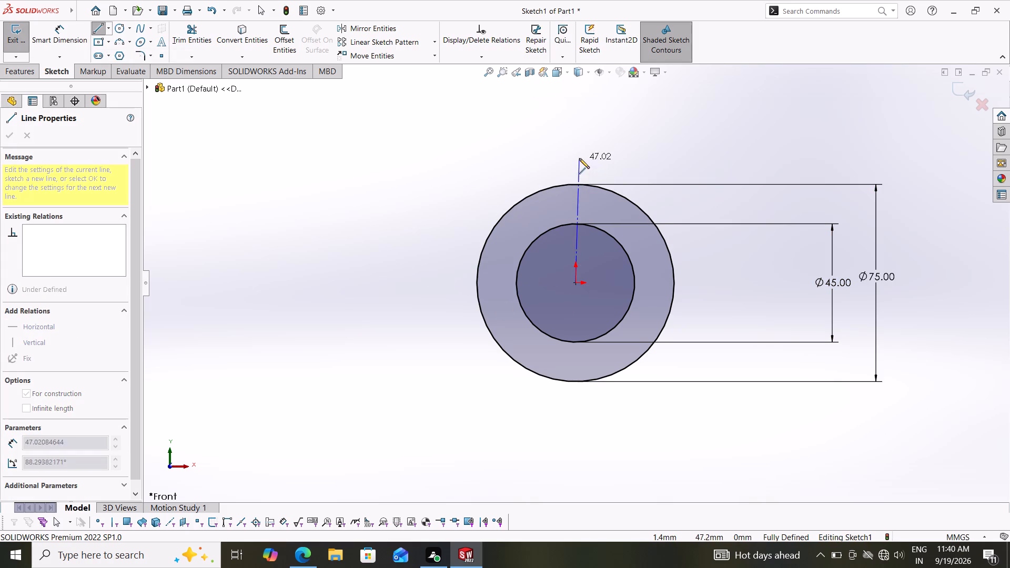
pyautogui.click(579, 145)
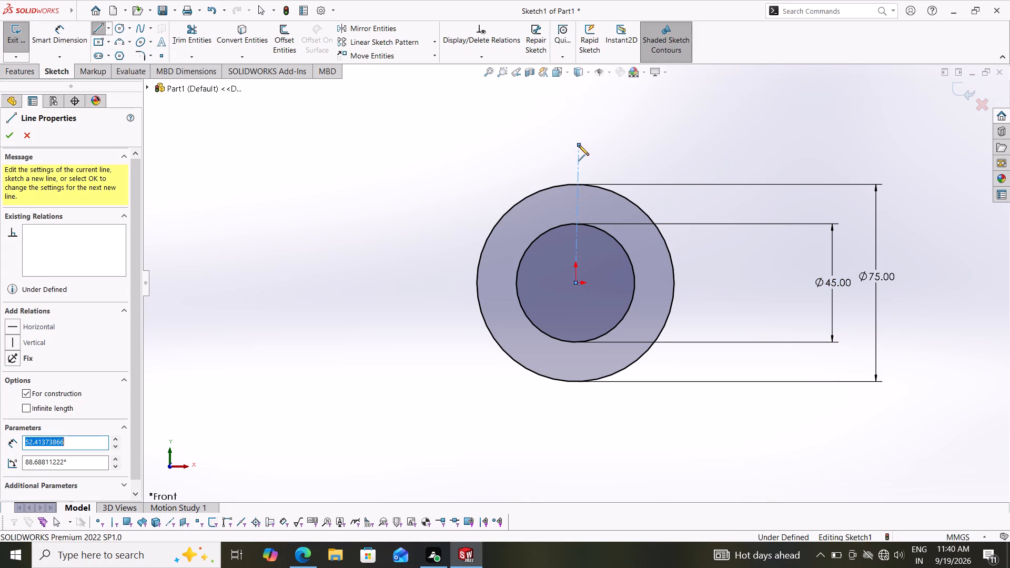
pyautogui.doubleClick(446, 176)
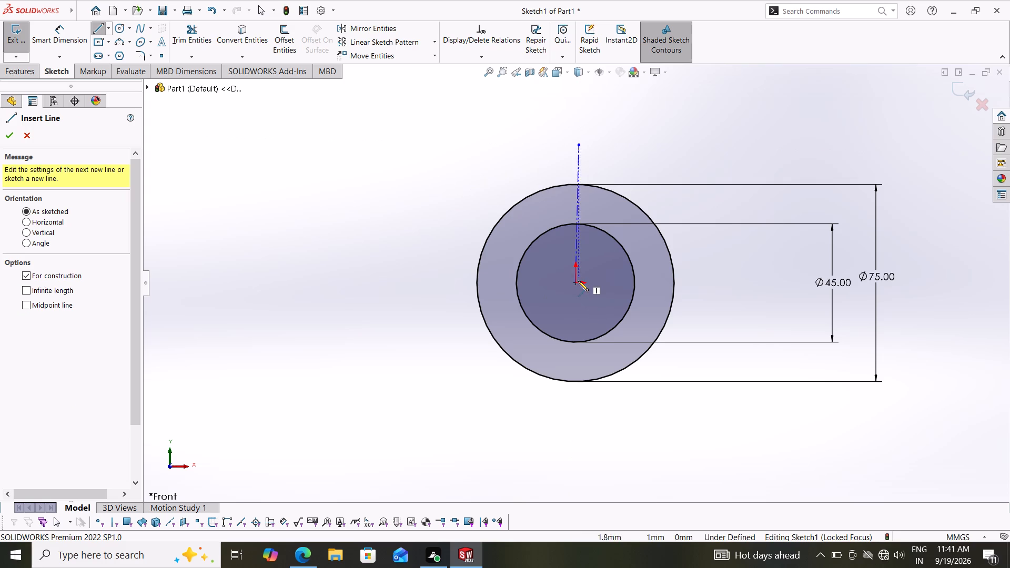
pyautogui.click(577, 282)
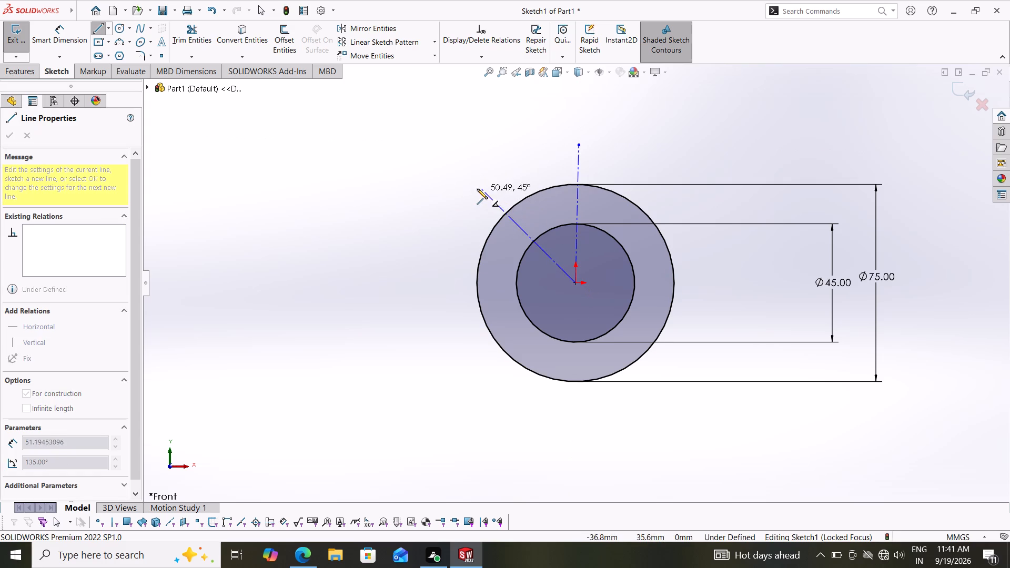
pyautogui.click(464, 178)
pyautogui.doubleClick(423, 223)
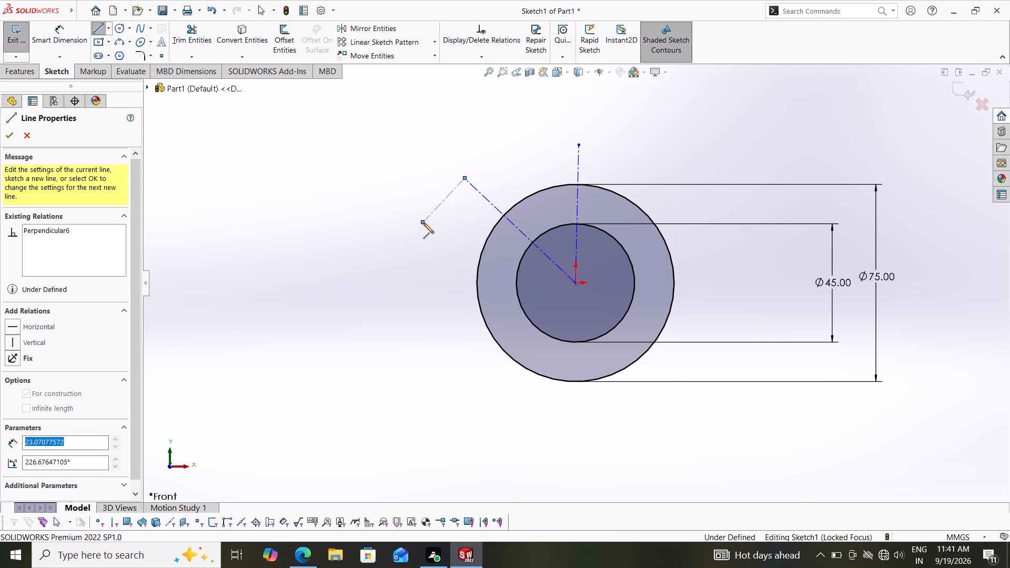
pyautogui.click(576, 285)
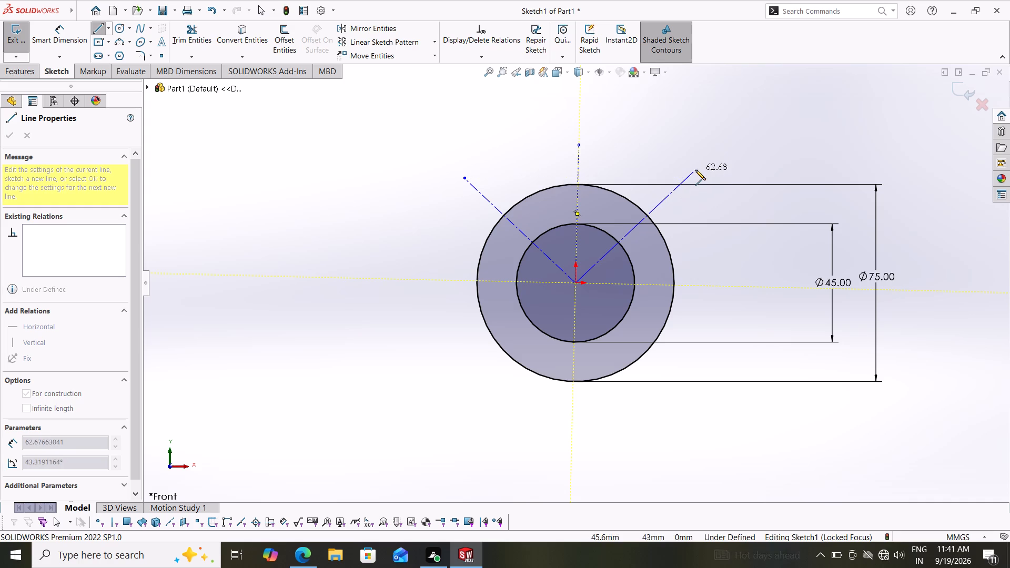
pyautogui.click(695, 170)
pyautogui.doubleClick(409, 321)
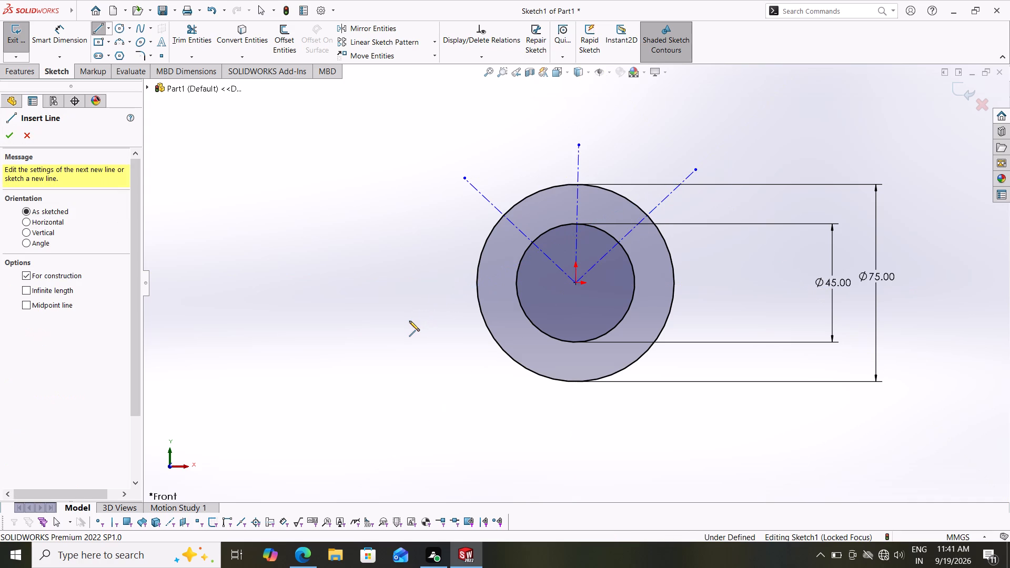
# Dimension the angle between the upper-left diagonal centerline and the near-vertical centerline to 50°.
pyautogui.click(61, 38)
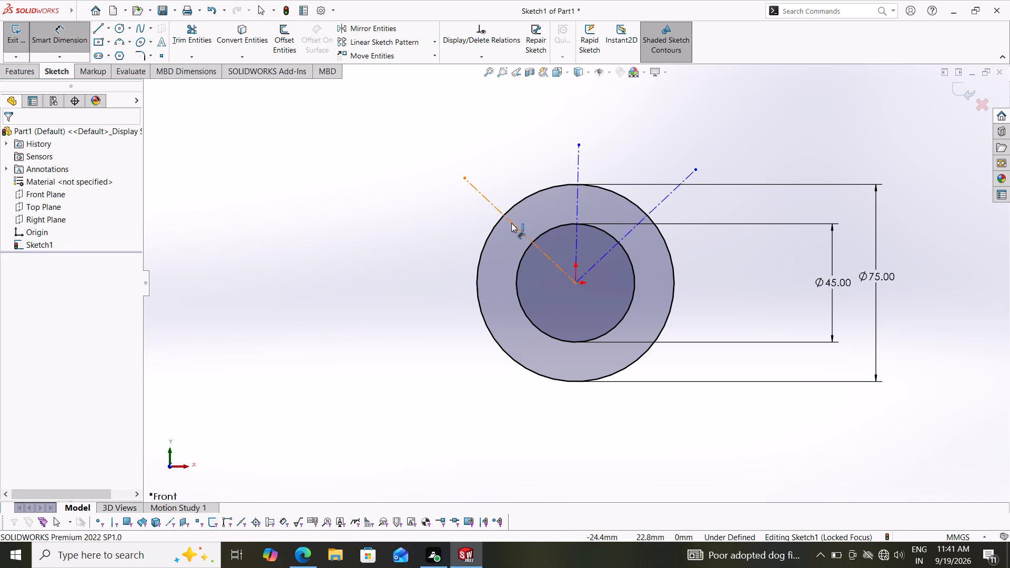
pyautogui.click(511, 223)
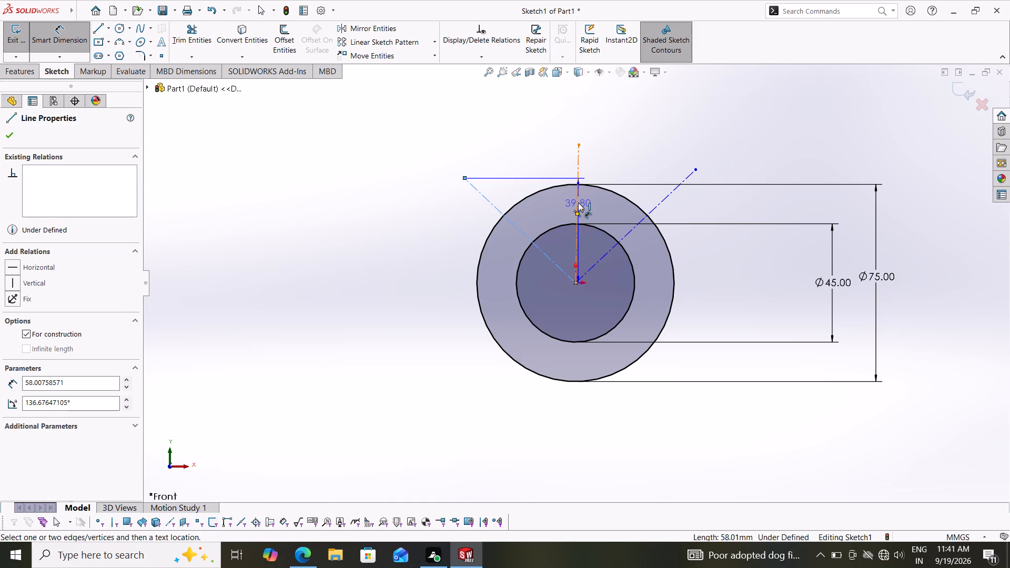
pyautogui.click(578, 202)
pyautogui.click(538, 168)
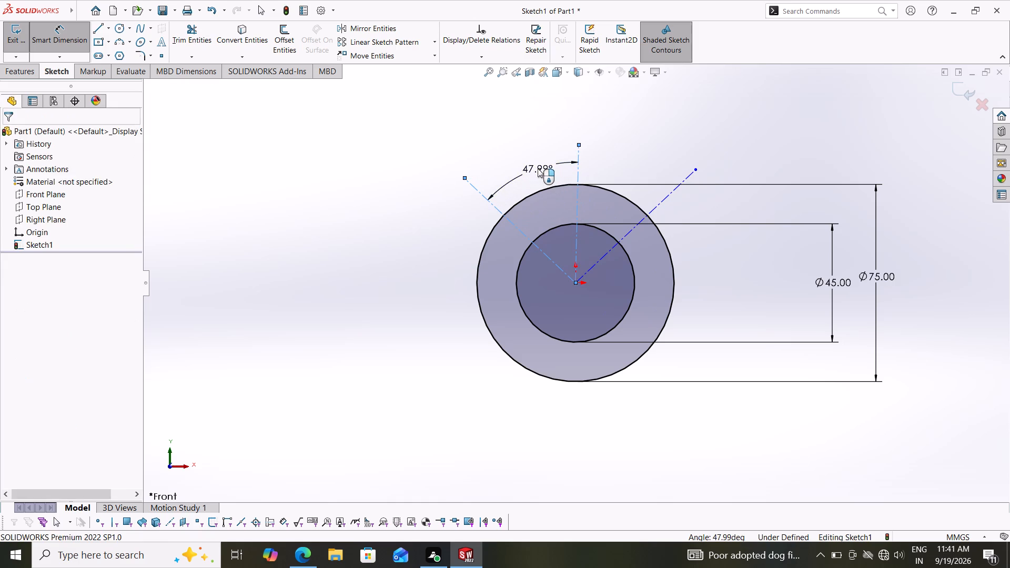
pyautogui.write('50')
pyautogui.press('Return')
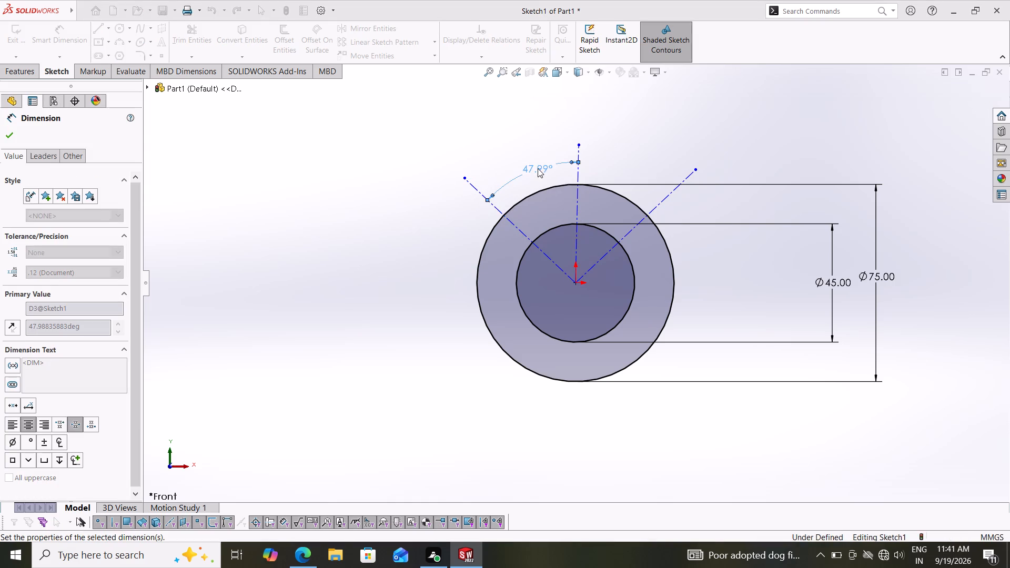
# Dimension the angle between the upper-right diagonal centerline and the near-vertical centerline to 50°.
pyautogui.click(662, 200)
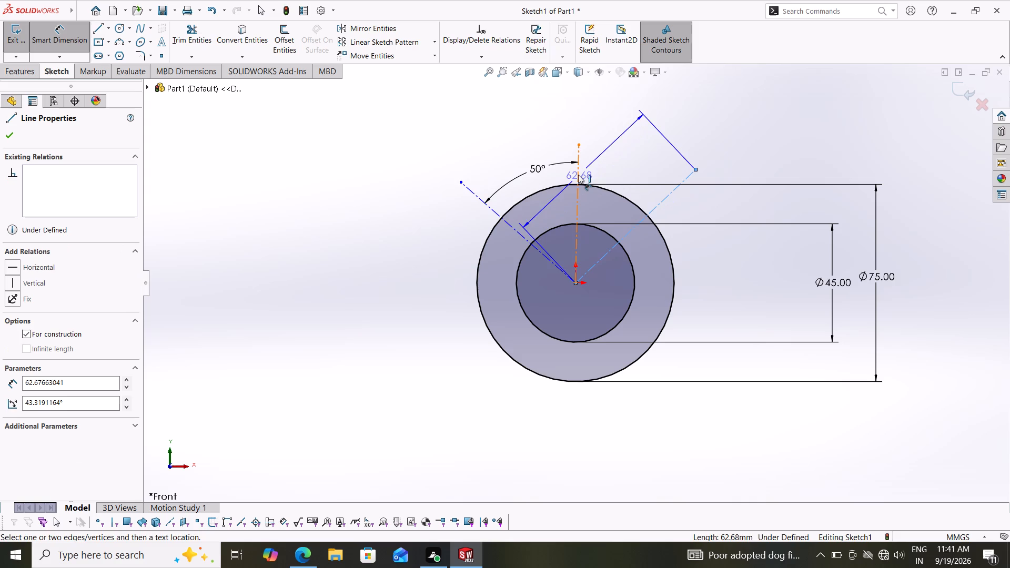
pyautogui.click(578, 175)
pyautogui.click(634, 170)
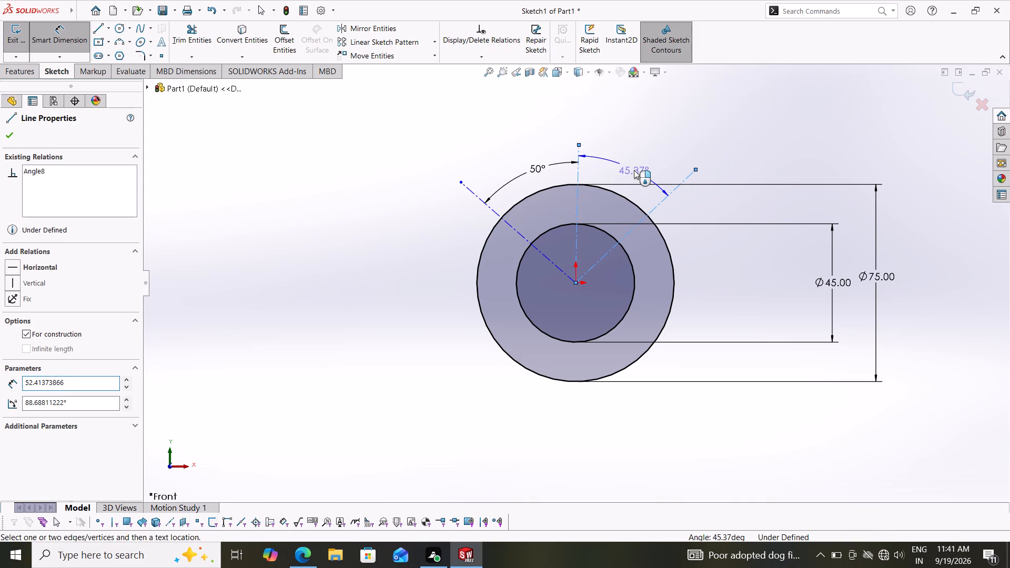
pyautogui.write('50')
pyautogui.press('Return')
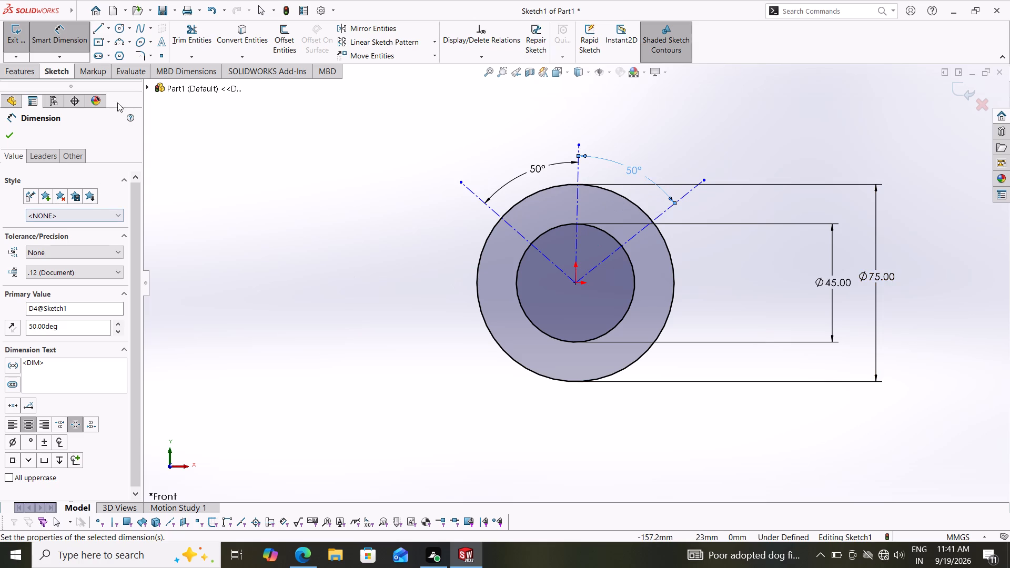
# Sketch a three-point arc of about 24 mm radius upward from the outer circle's upper left, bulging toward the near-vertical centerline.
pyautogui.click(120, 38)
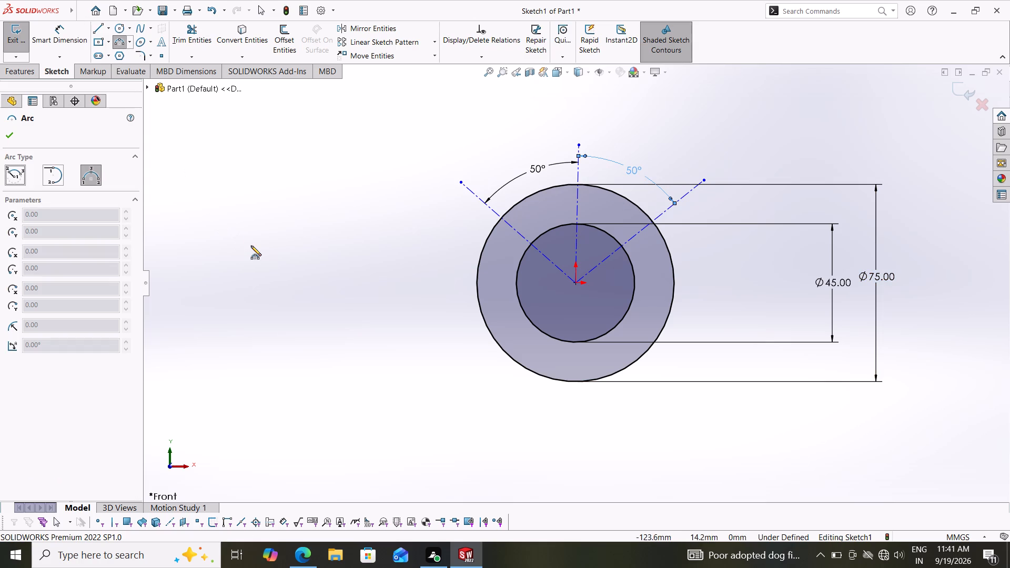
pyautogui.click(491, 231)
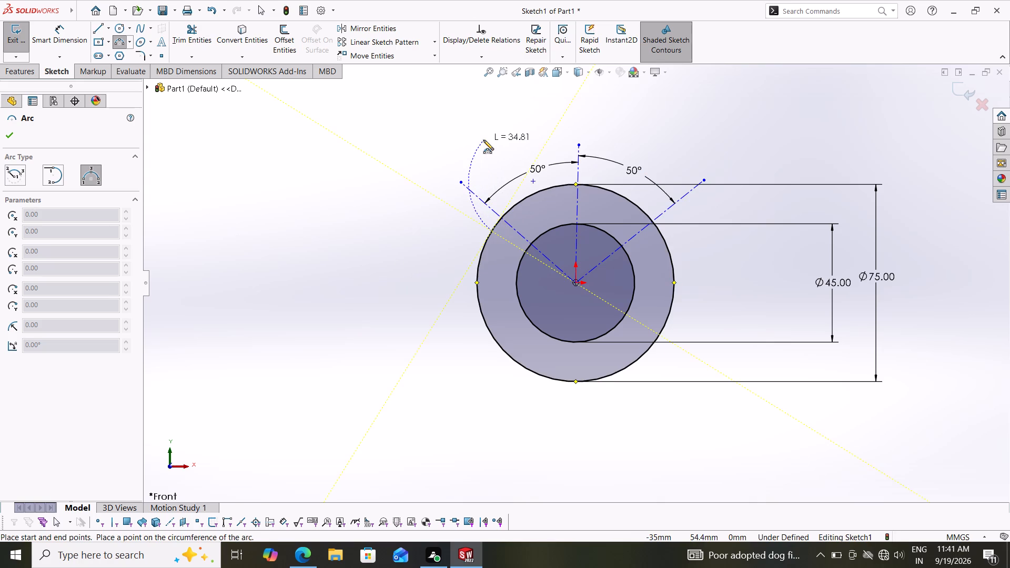
pyautogui.click(489, 140)
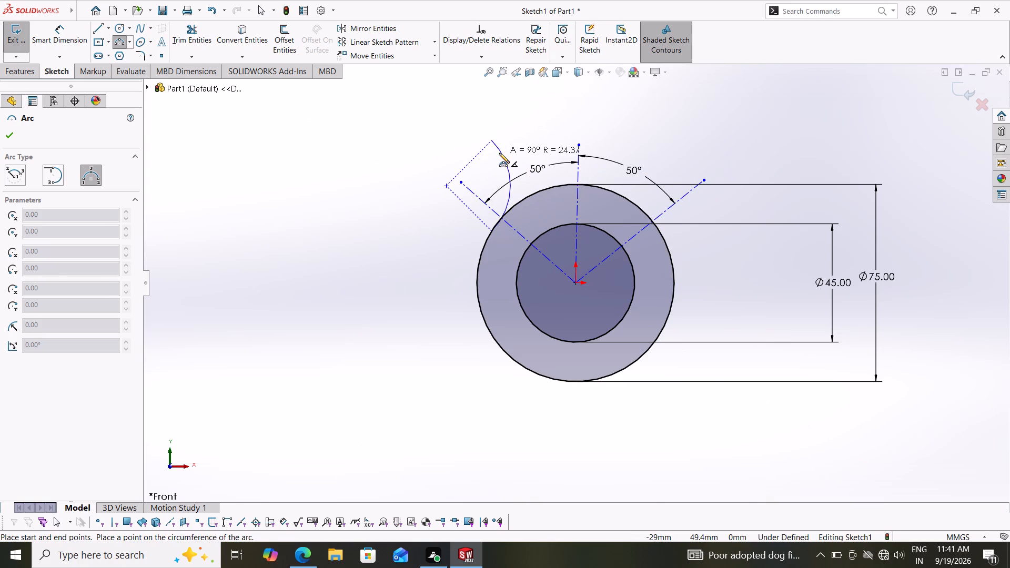
pyautogui.click(499, 153)
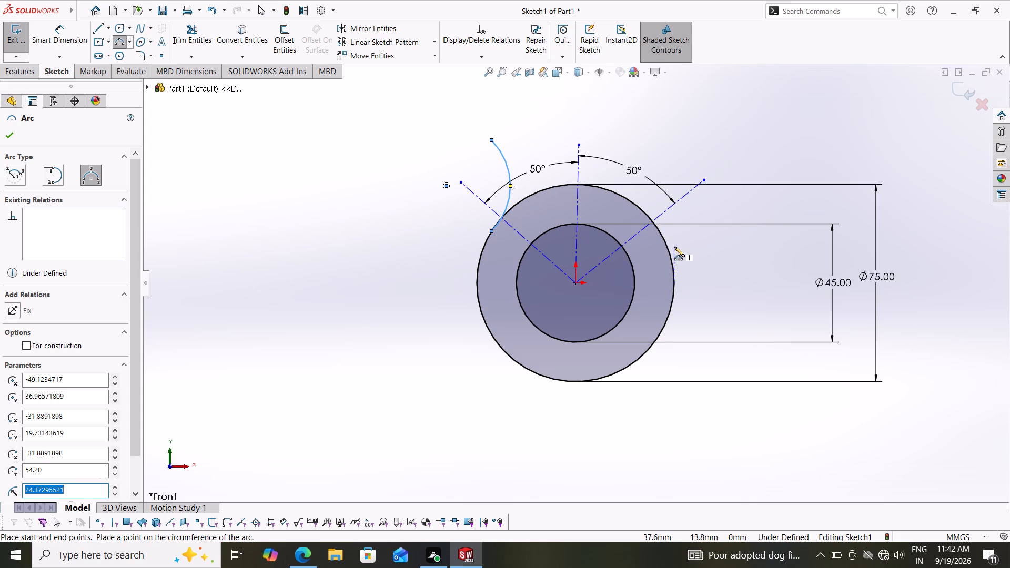
# Sketch a matching three-point arc of about 27 mm radius upward from the outer circle's upper right, bulging toward the near-vertical centerline.
pyautogui.click(668, 245)
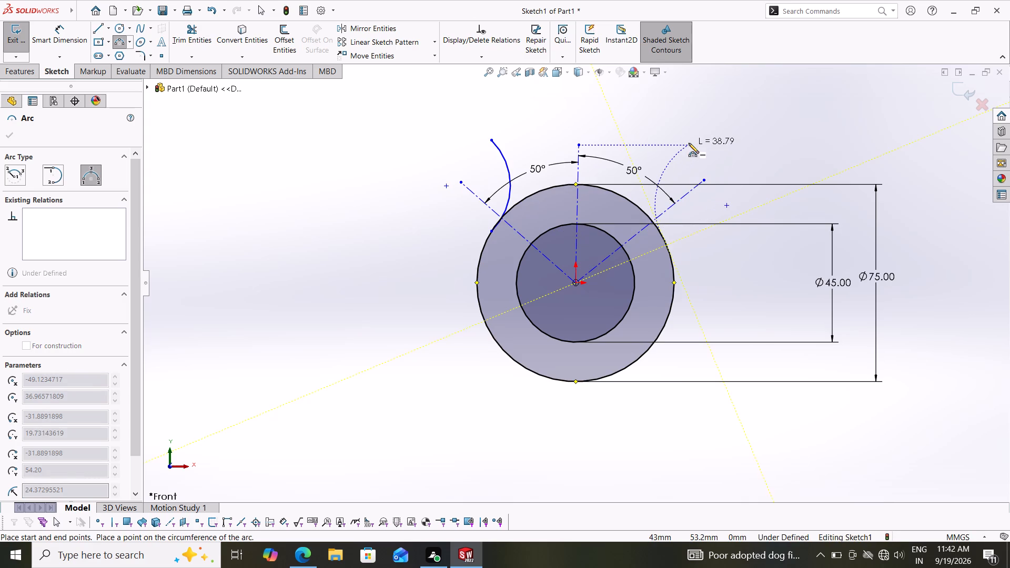
pyautogui.click(689, 143)
pyautogui.click(672, 159)
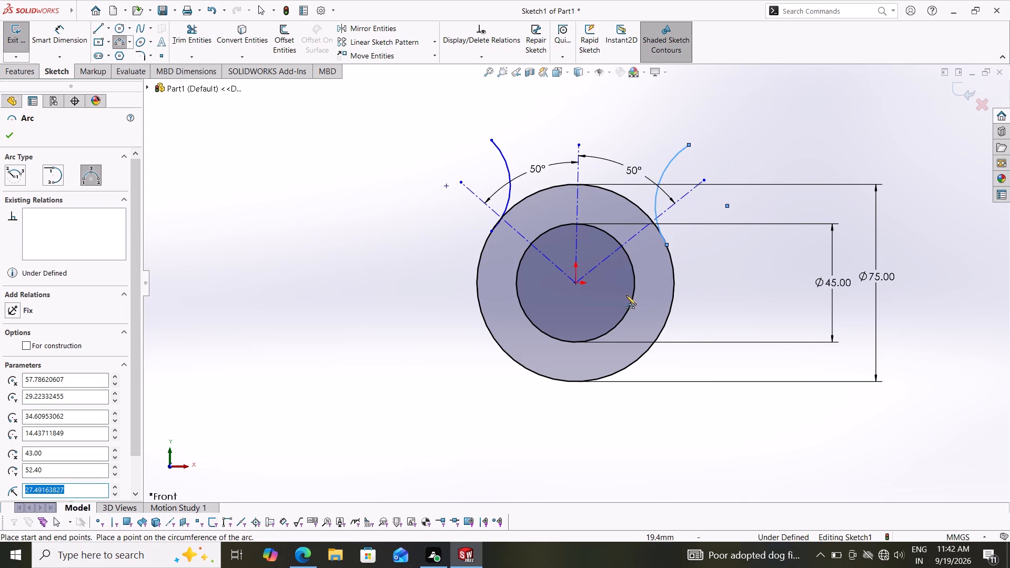
pyautogui.press('Escape')
pyautogui.press('Escape')
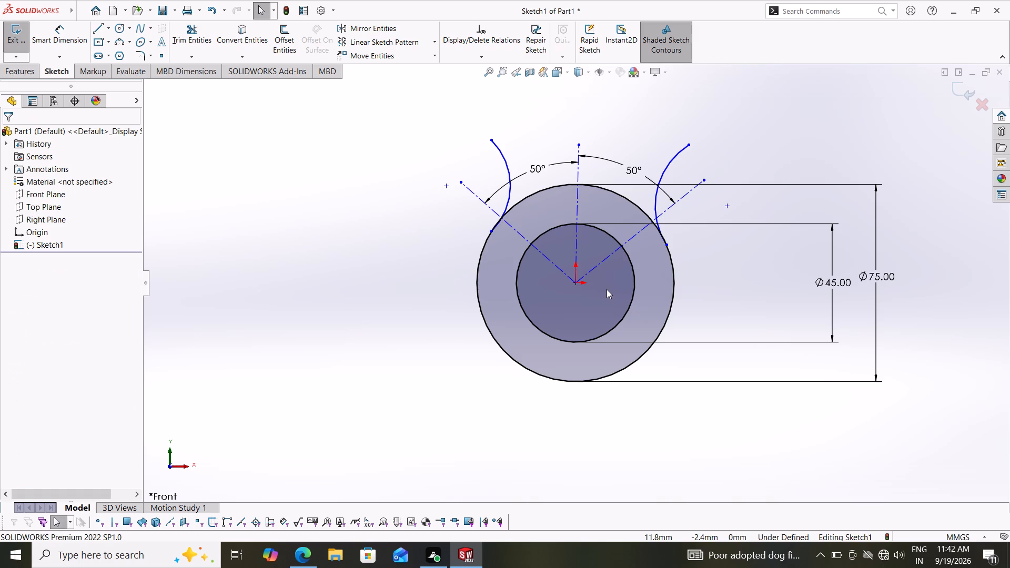
# Make the upper-left arc tangent to the 75 mm outer circle.
pyautogui.keyDown('shift'); pyautogui.click(479, 257); pyautogui.keyUp('shift')
pyautogui.keyDown('shift'); pyautogui.click(512, 194); pyautogui.keyUp('shift')
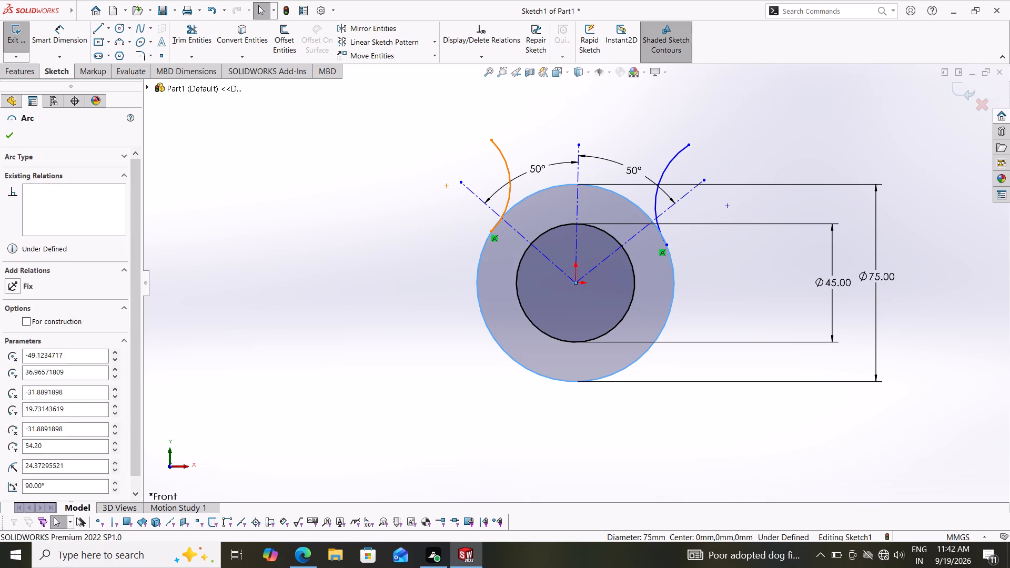
pyautogui.click(43, 336)
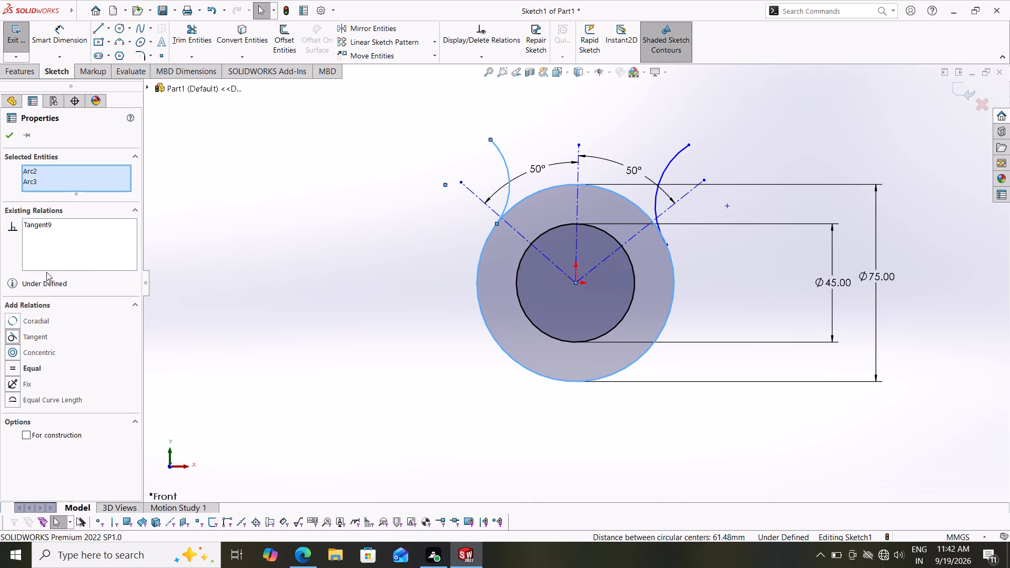
pyautogui.click(8, 138)
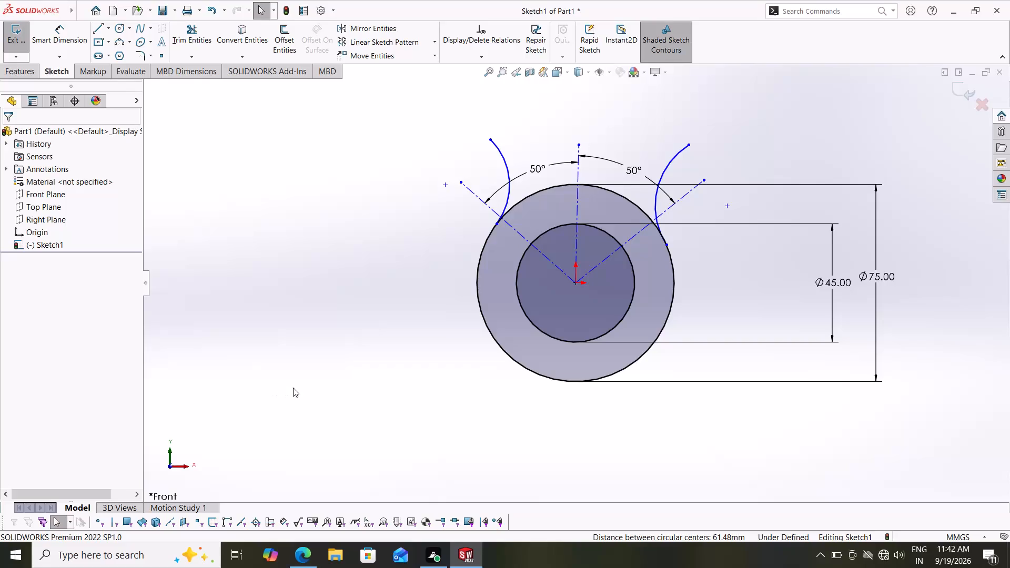
# Make the upper-right arc tangent to the 75 mm outer circle.
pyautogui.keyDown('shift'); pyautogui.click(673, 263); pyautogui.keyUp('shift')
pyautogui.keyDown('shift'); pyautogui.click(657, 200); pyautogui.keyUp('shift')
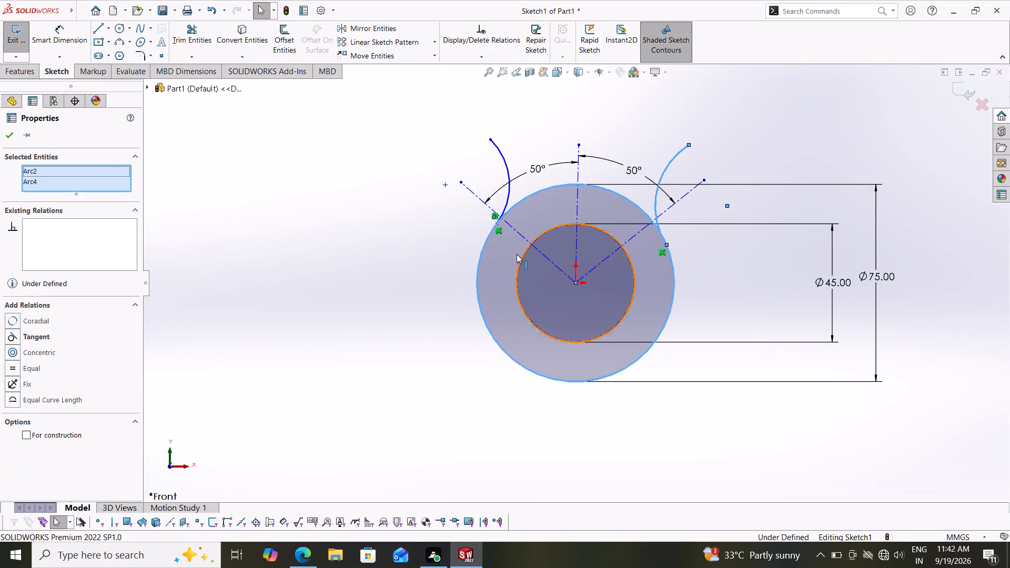
pyautogui.click(56, 336)
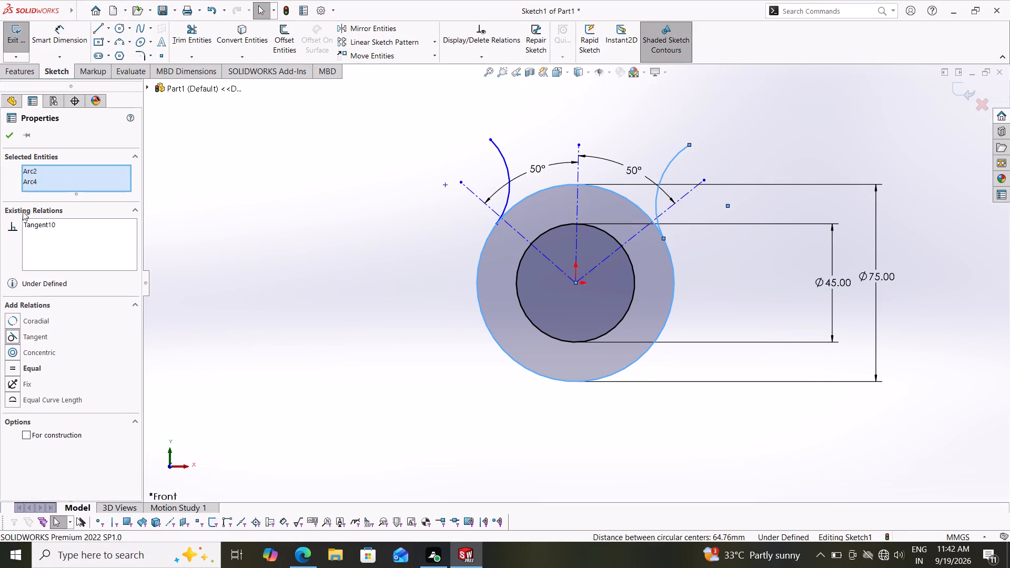
pyautogui.click(7, 129)
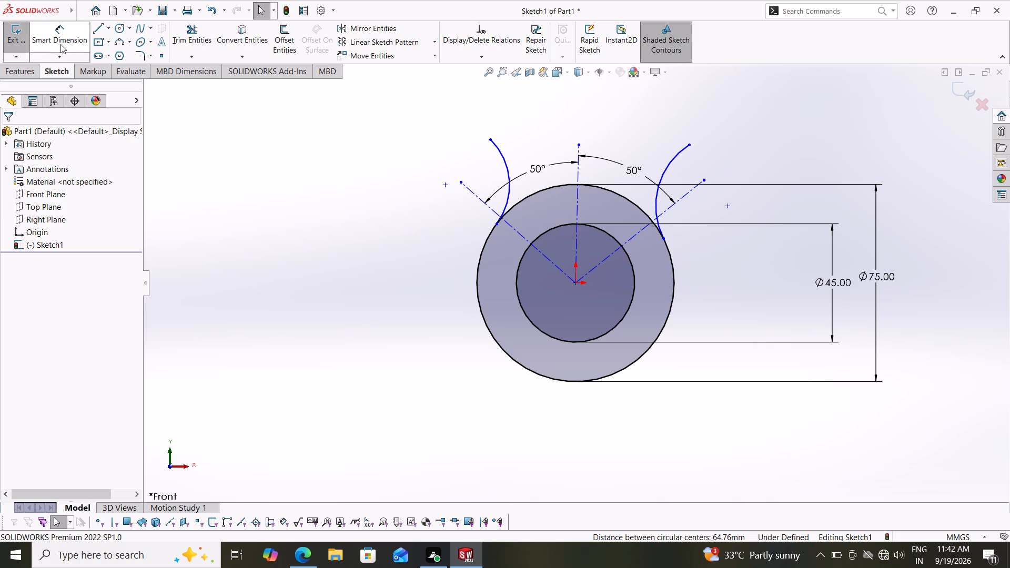
# Dimension the upper-left arc's radius to 20 mm.
pyautogui.click(59, 29)
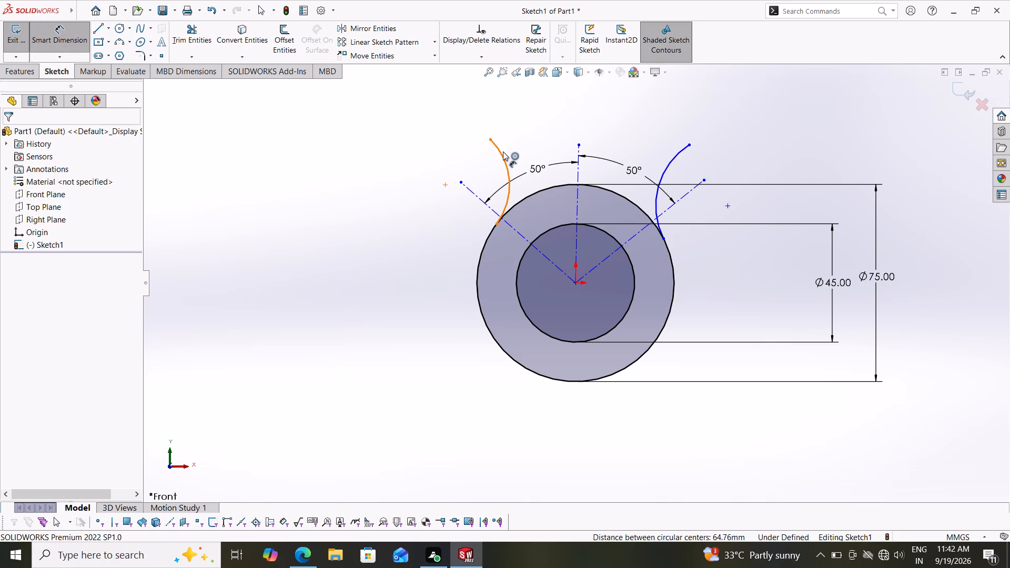
pyautogui.click(503, 151)
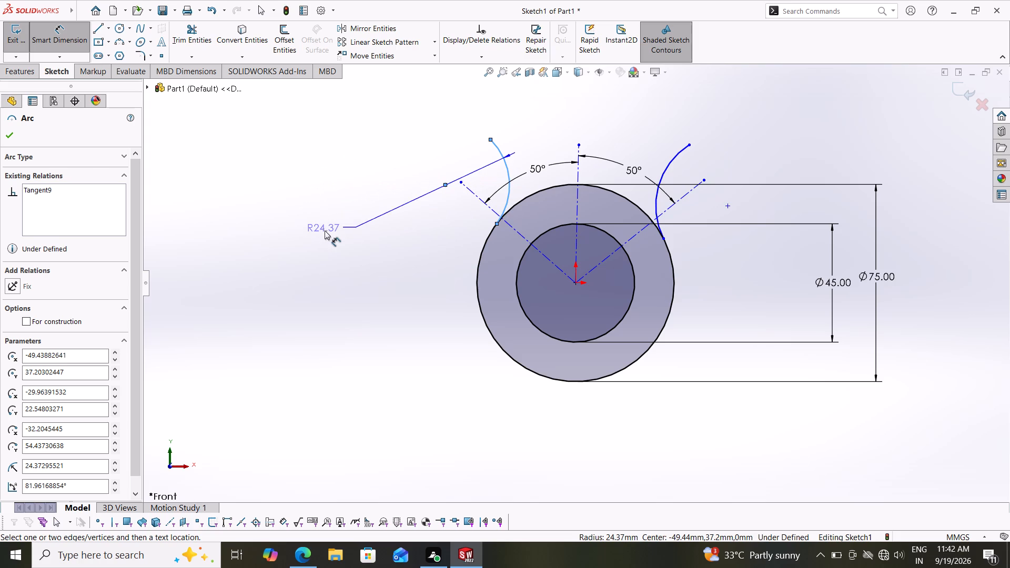
pyautogui.click(325, 230)
pyautogui.write('20')
pyautogui.press('Return')
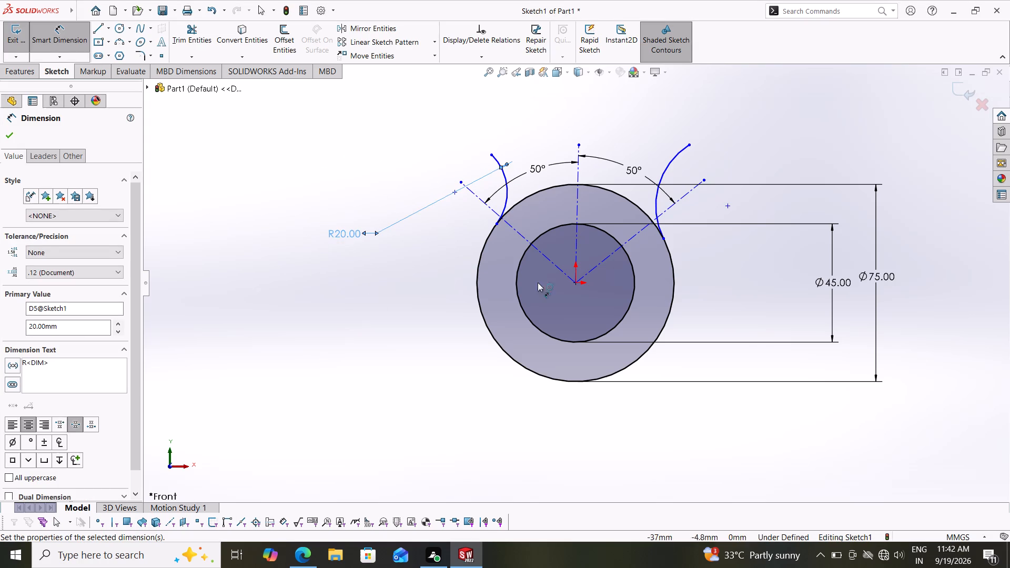
# Dimension the upper-right arc's radius to 20 mm.
pyautogui.click(668, 165)
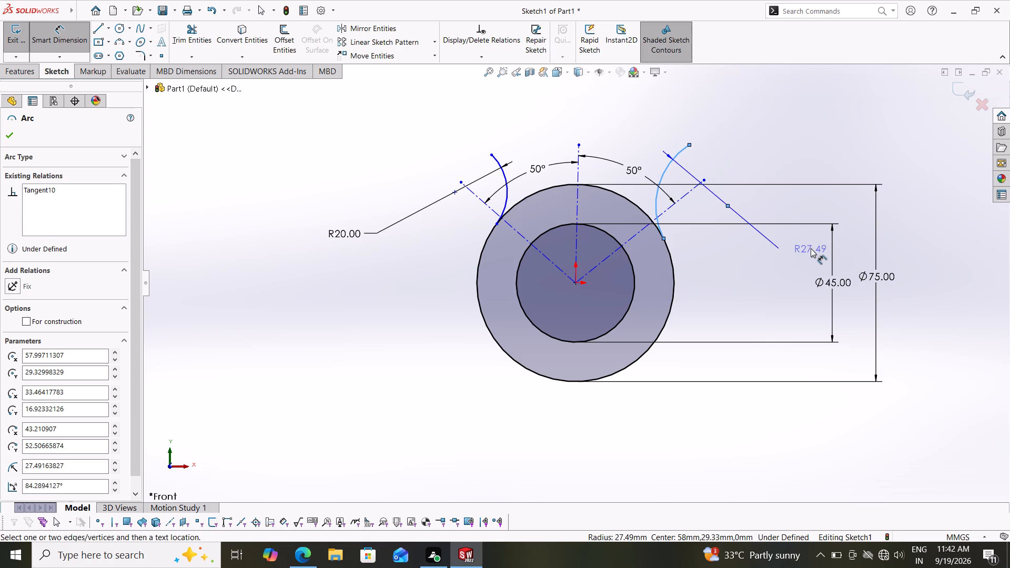
pyautogui.click(811, 248)
pyautogui.write('20')
pyautogui.press('Return')
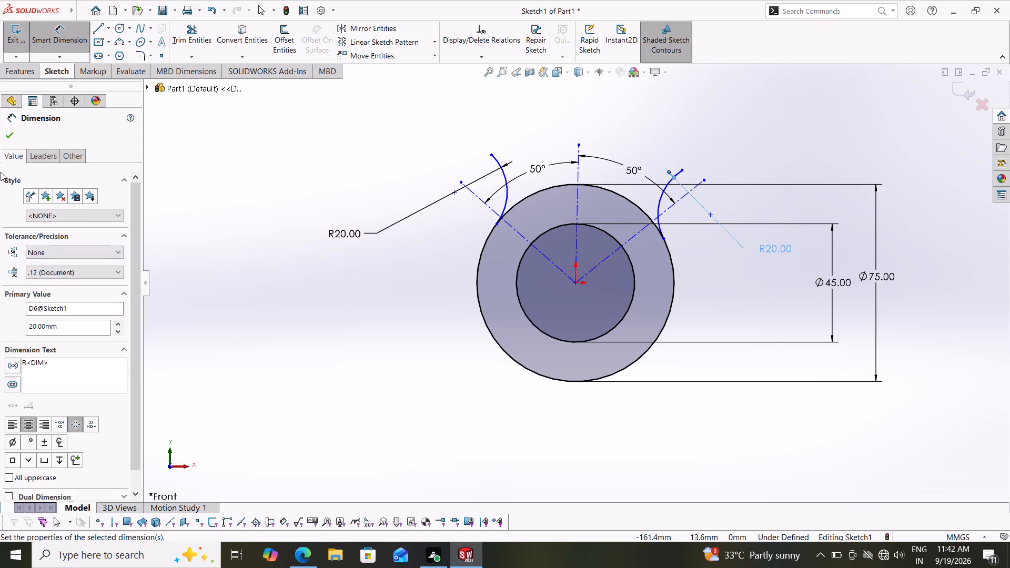
pyautogui.click(12, 137)
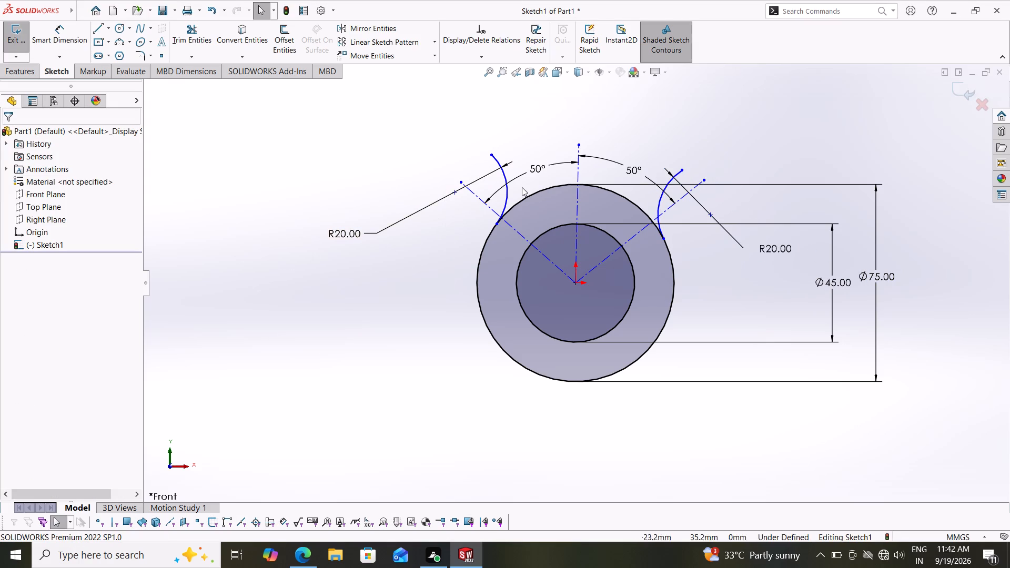
# Sketch a seven-line outline between the two arcs' upper ends, sides about 24 and 31 mm tall, with a flat-bottomed V notch in the top edge.
pyautogui.scroll(-1, 545, 182)
pyautogui.scroll(1, 545, 182)
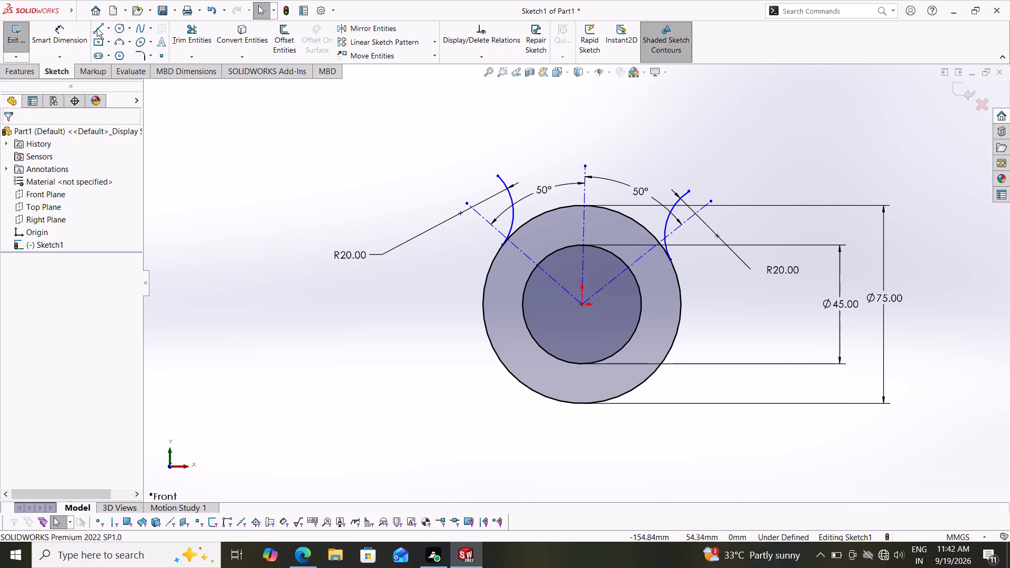
pyautogui.click(97, 28)
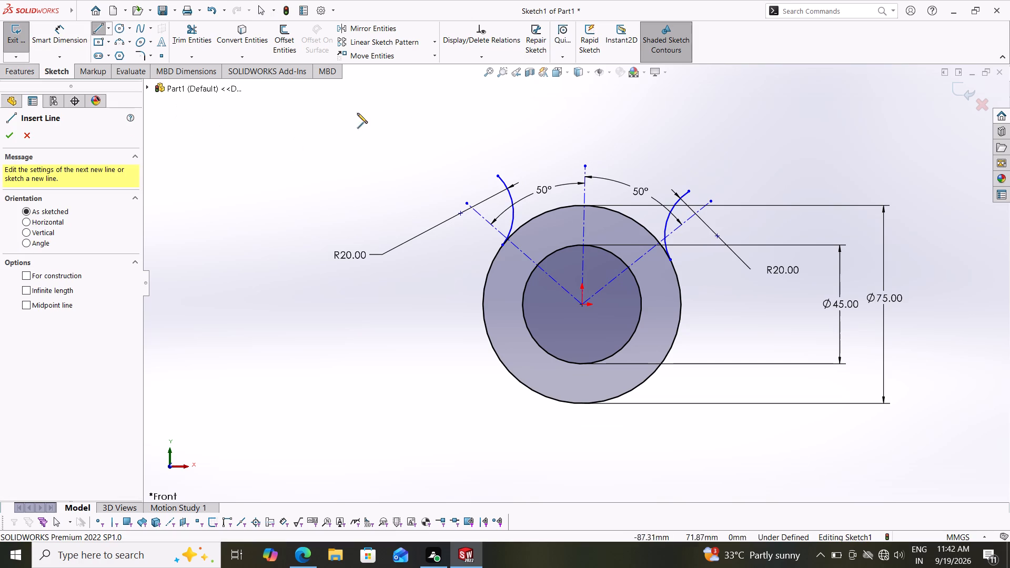
pyautogui.click(496, 174)
pyautogui.click(497, 112)
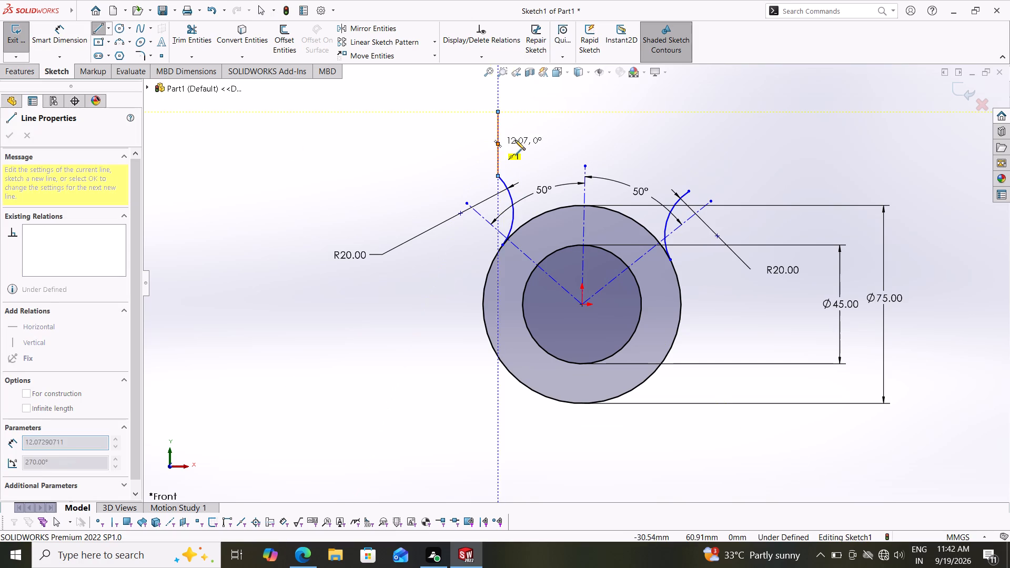
pyautogui.click(555, 113)
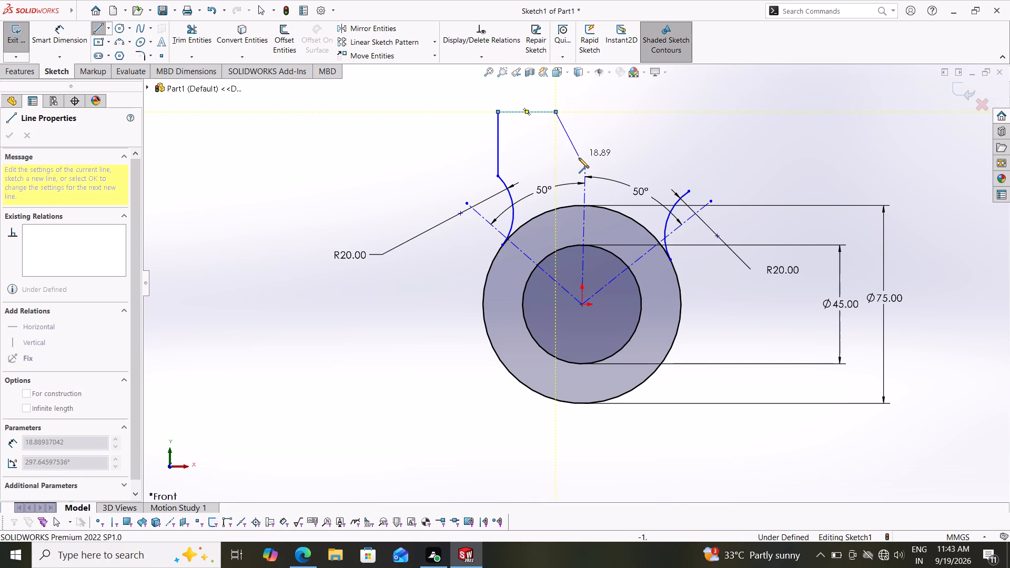
pyautogui.click(579, 158)
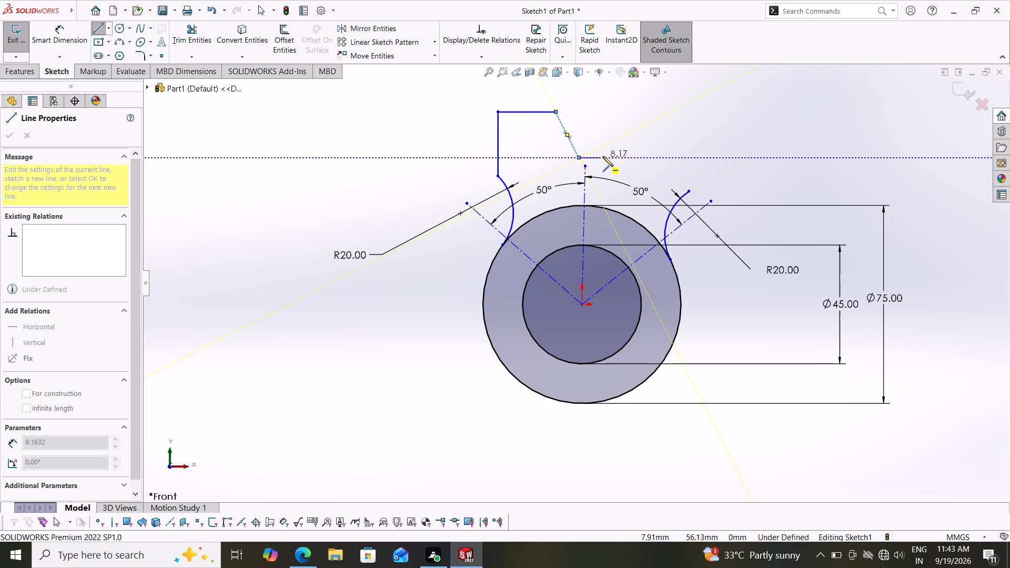
pyautogui.click(603, 156)
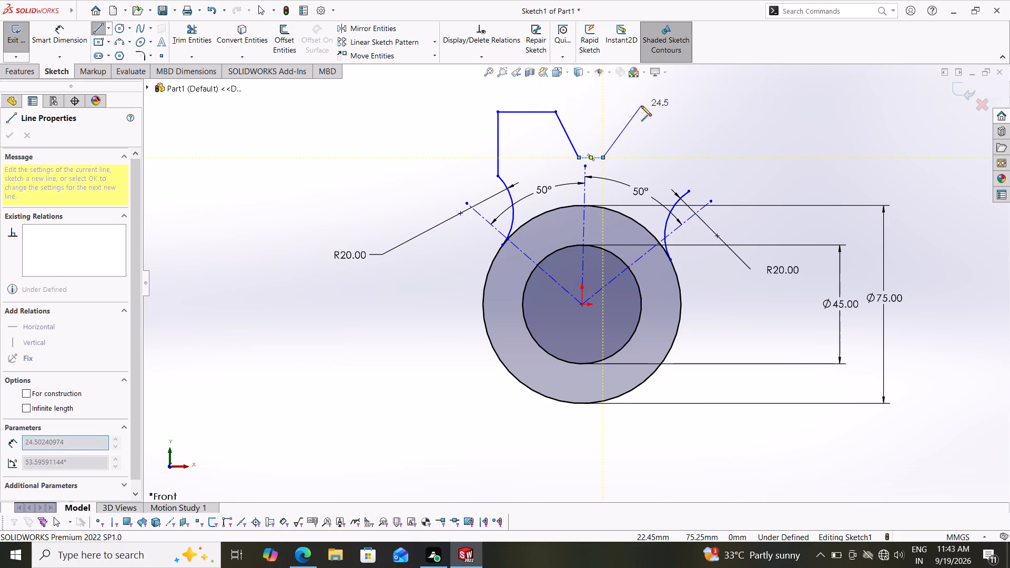
pyautogui.click(634, 109)
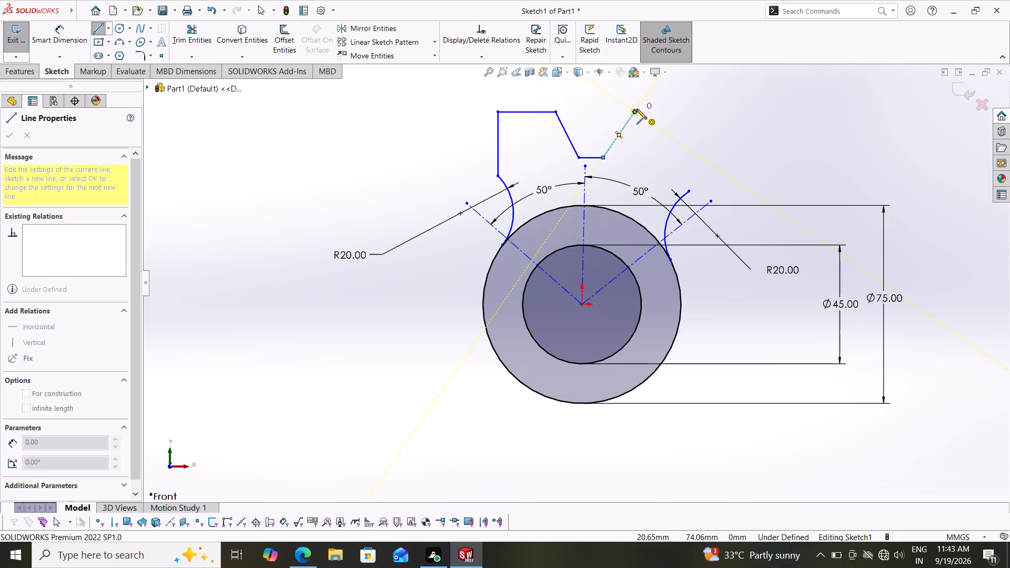
pyautogui.click(687, 112)
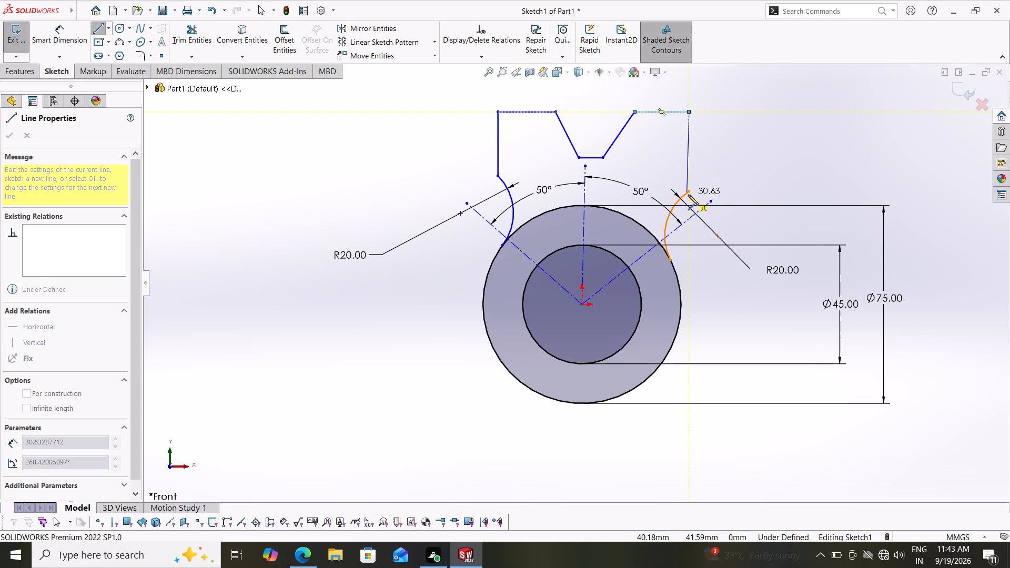
pyautogui.click(688, 195)
pyautogui.press('Escape')
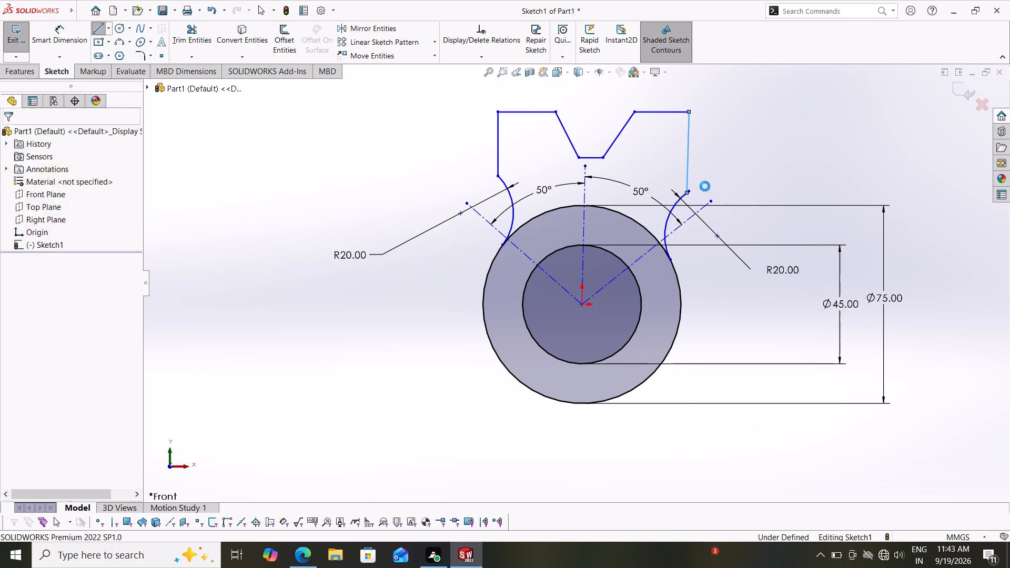
pyautogui.press('Escape')
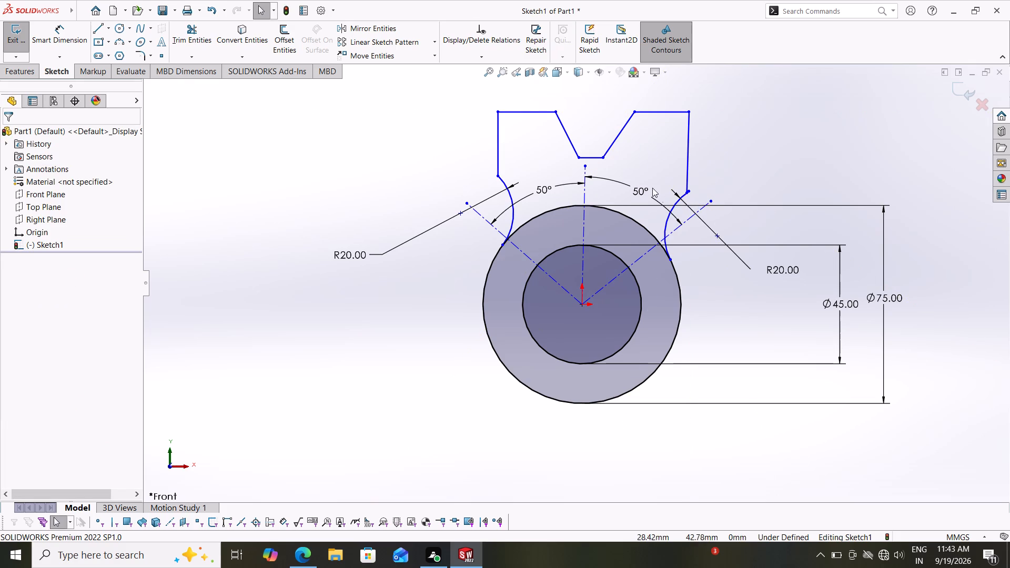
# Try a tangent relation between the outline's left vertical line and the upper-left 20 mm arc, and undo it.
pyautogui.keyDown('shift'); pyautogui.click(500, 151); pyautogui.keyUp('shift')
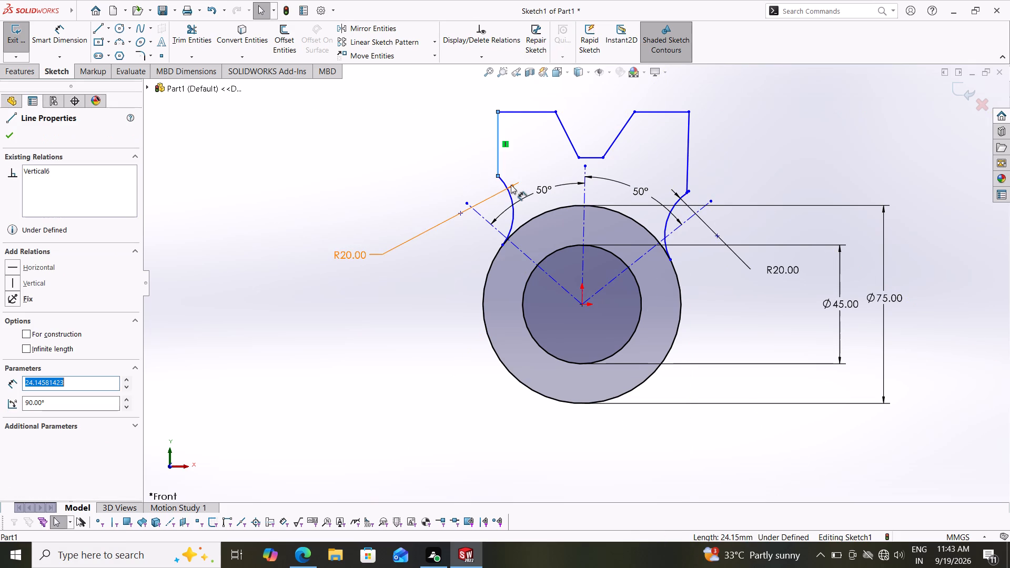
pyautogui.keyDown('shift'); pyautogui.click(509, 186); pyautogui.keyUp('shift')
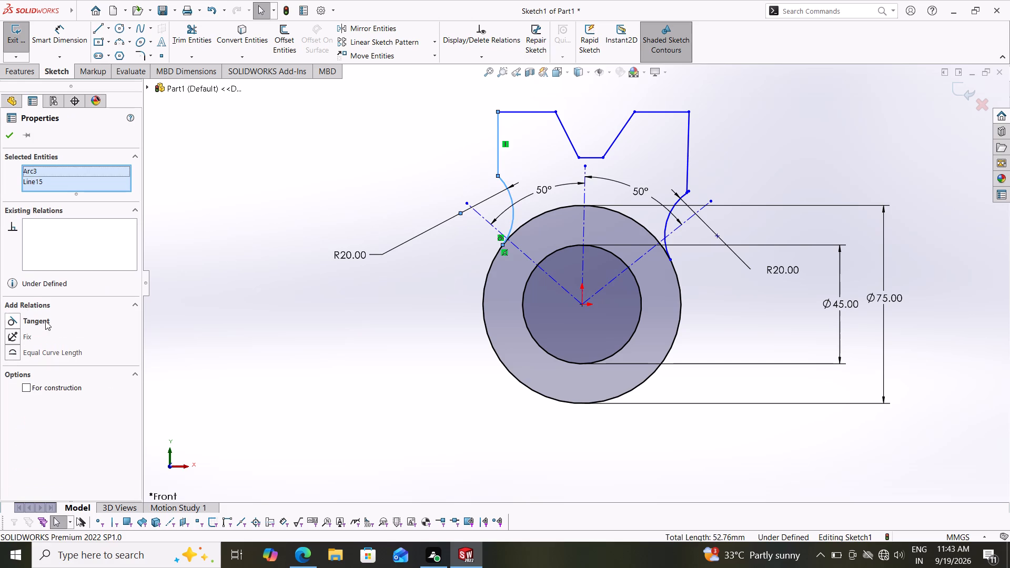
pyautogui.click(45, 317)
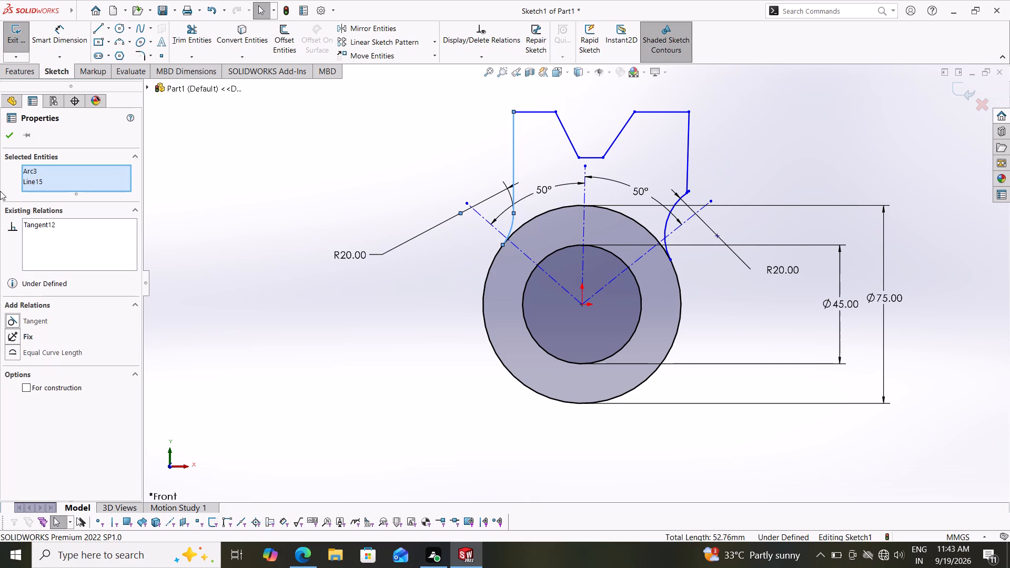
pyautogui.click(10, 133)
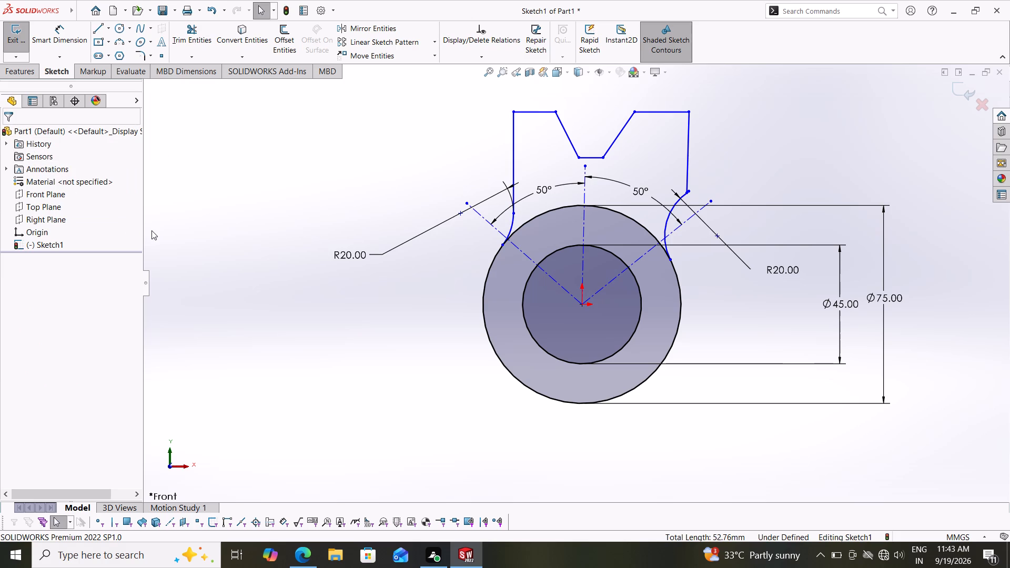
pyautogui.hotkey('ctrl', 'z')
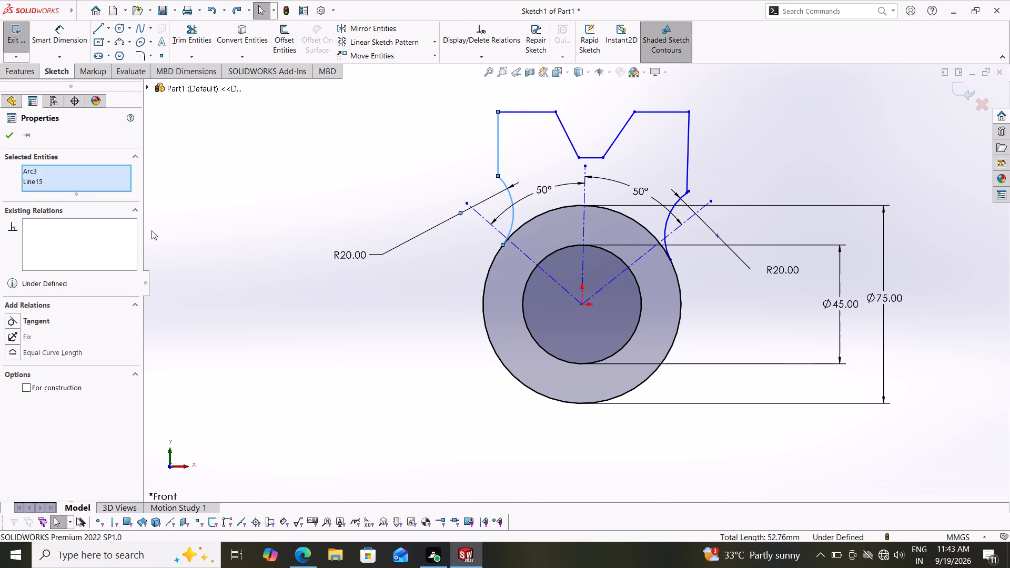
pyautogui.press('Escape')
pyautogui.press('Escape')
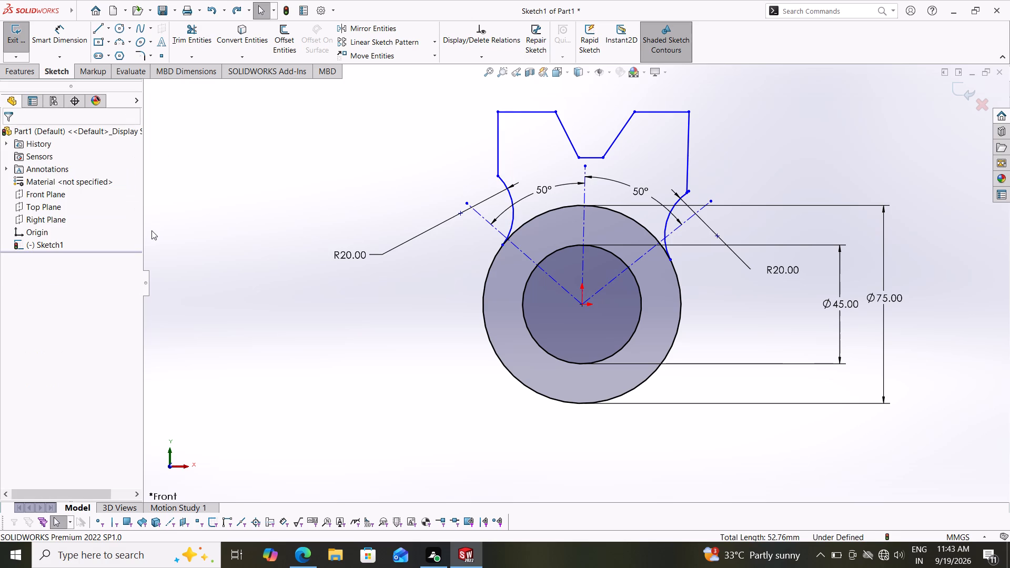
# Dimension the outline's left vertical line to 40 mm.
pyautogui.click(56, 31)
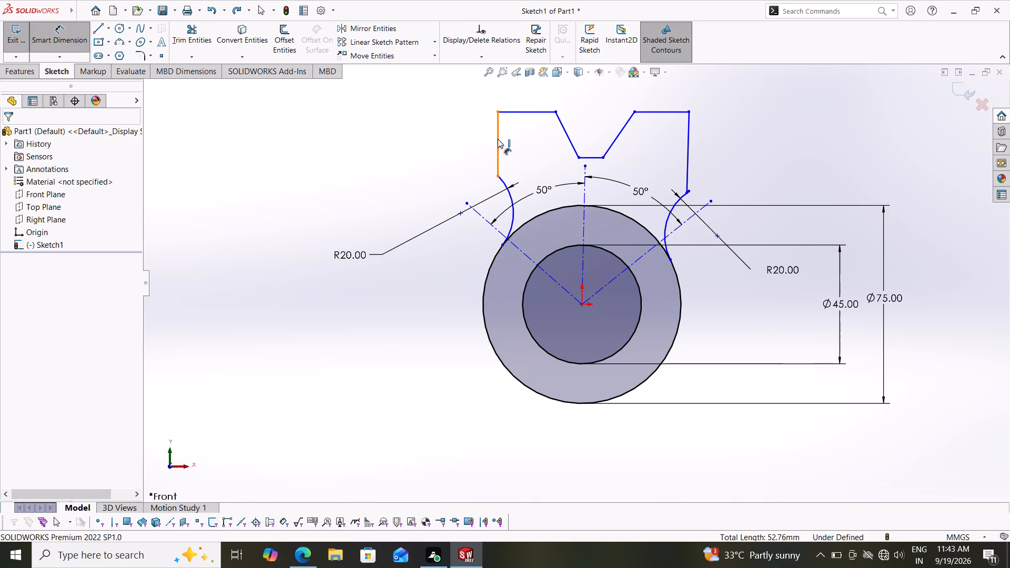
pyautogui.click(498, 139)
pyautogui.click(421, 151)
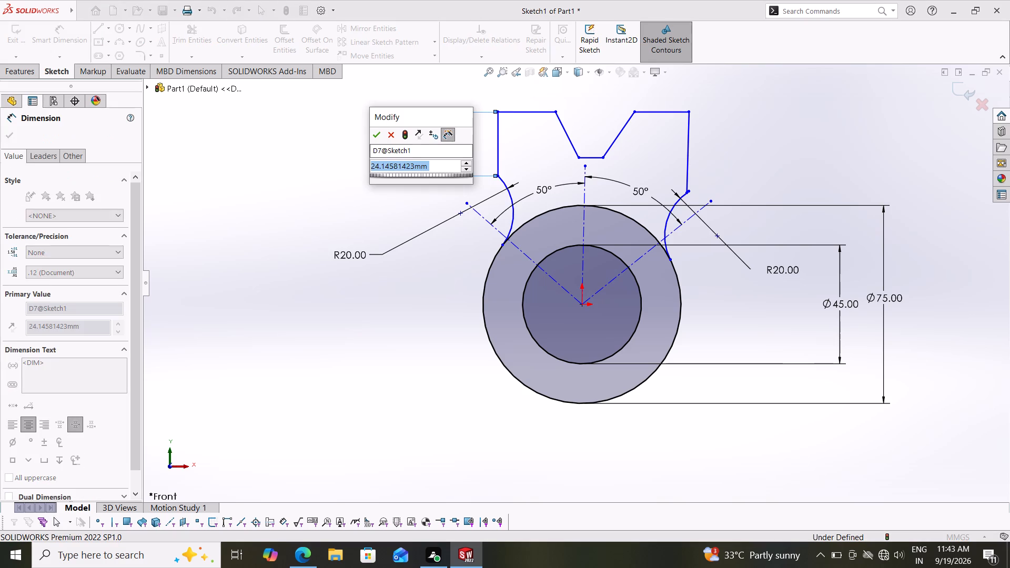
pyautogui.write('40')
pyautogui.press('Return')
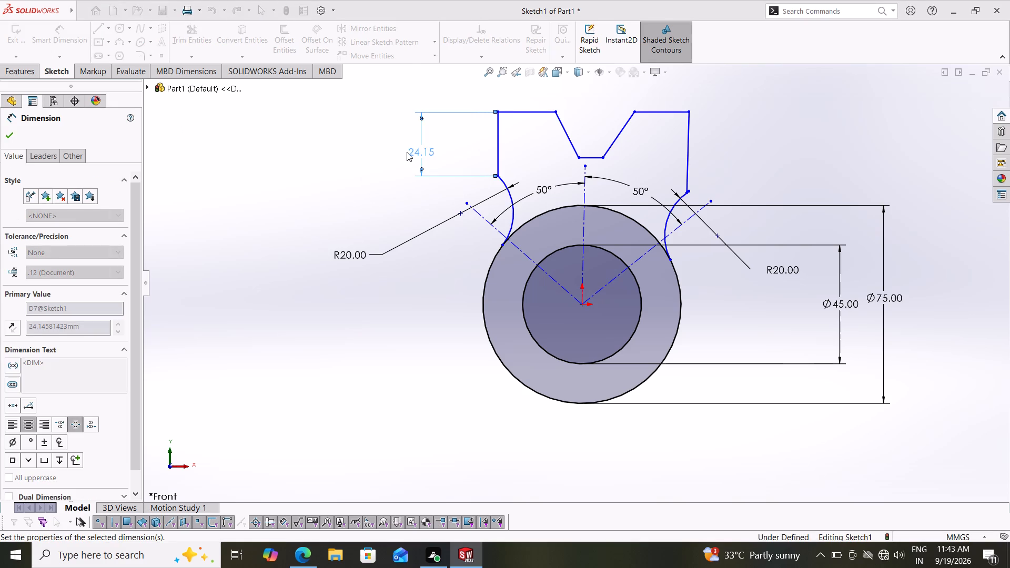
# Dimension the outline's near-vertical right side line to 40 mm.
pyautogui.scroll(-1, 568, 147)
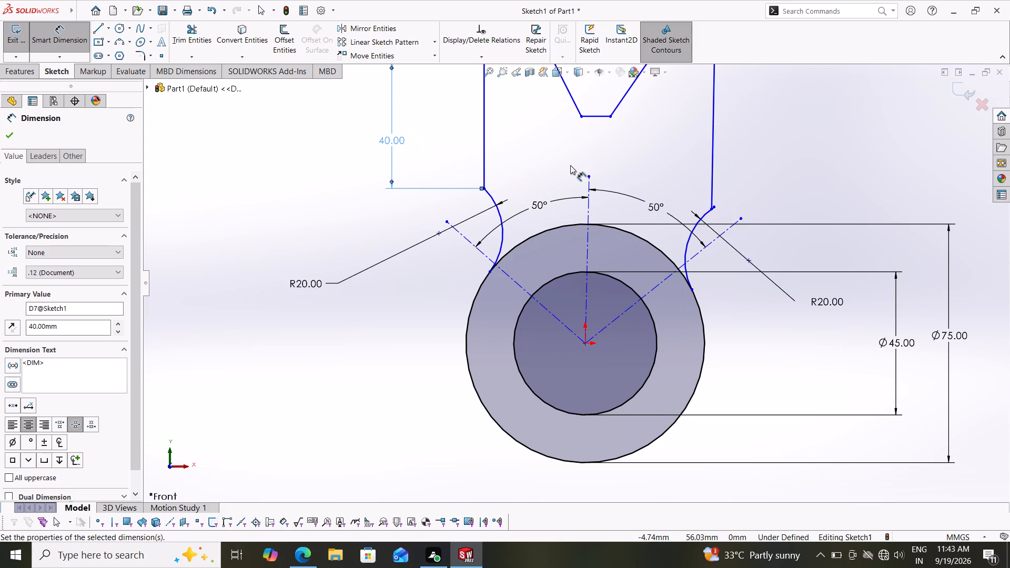
pyautogui.scroll(1, 570, 165)
pyautogui.scroll(-1, 570, 165)
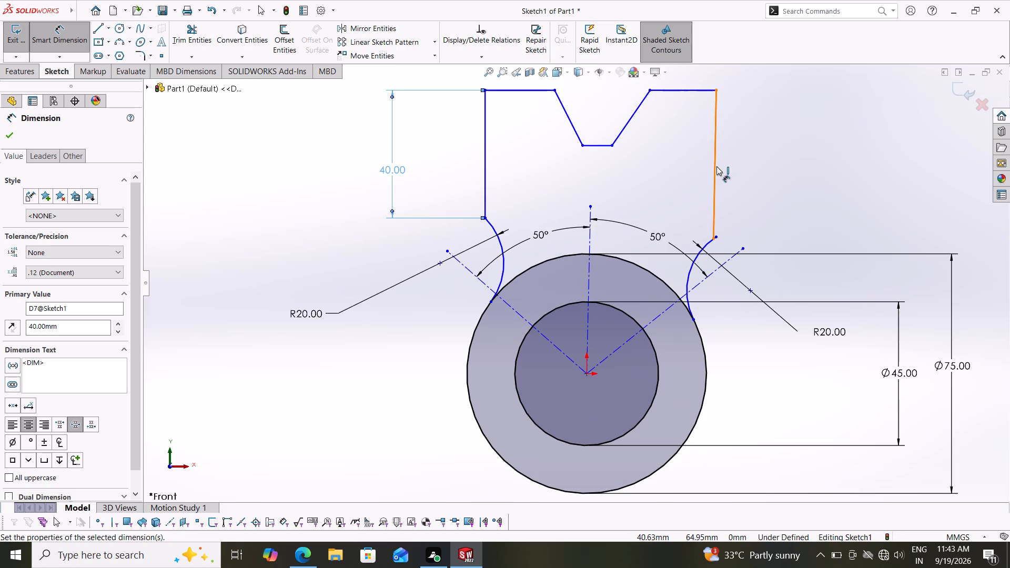
pyautogui.click(716, 166)
pyautogui.click(779, 161)
pyautogui.write('40')
pyautogui.press('Return')
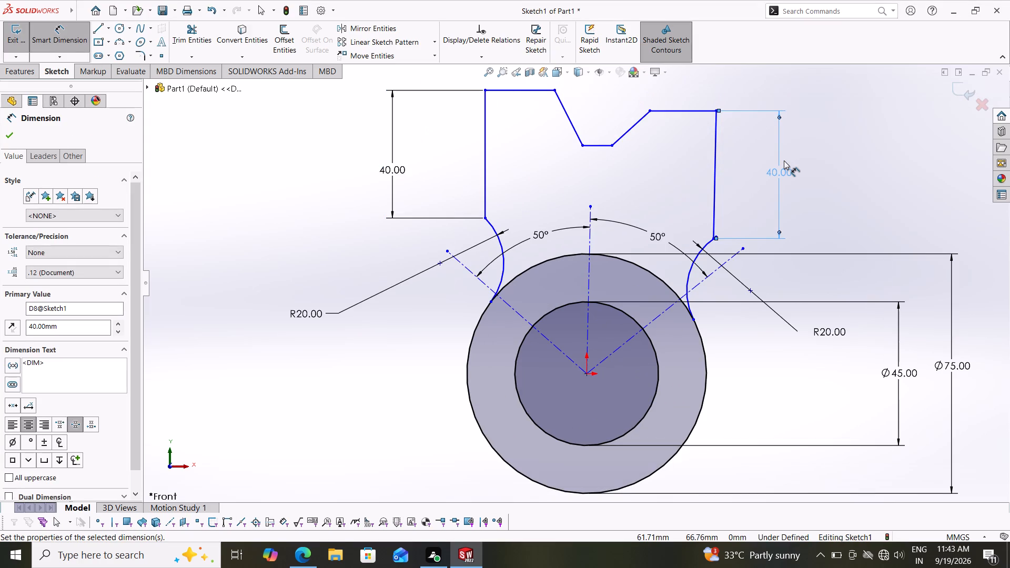
# Add a horizontal relation between the outline's lower-left corner and the upper end of the right 20 mm arc.
pyautogui.press('Escape')
pyautogui.press('Escape')
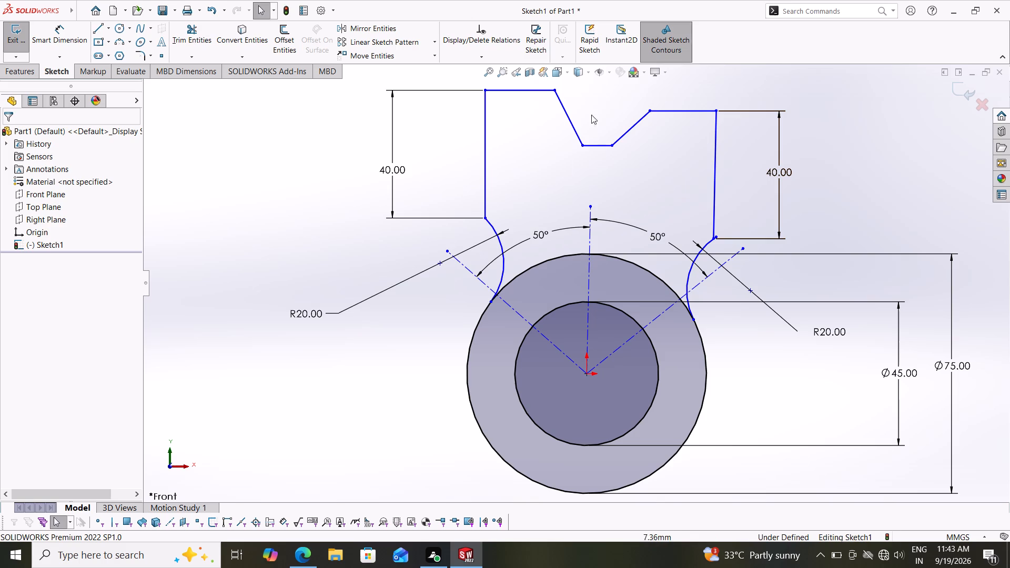
pyautogui.click(488, 218)
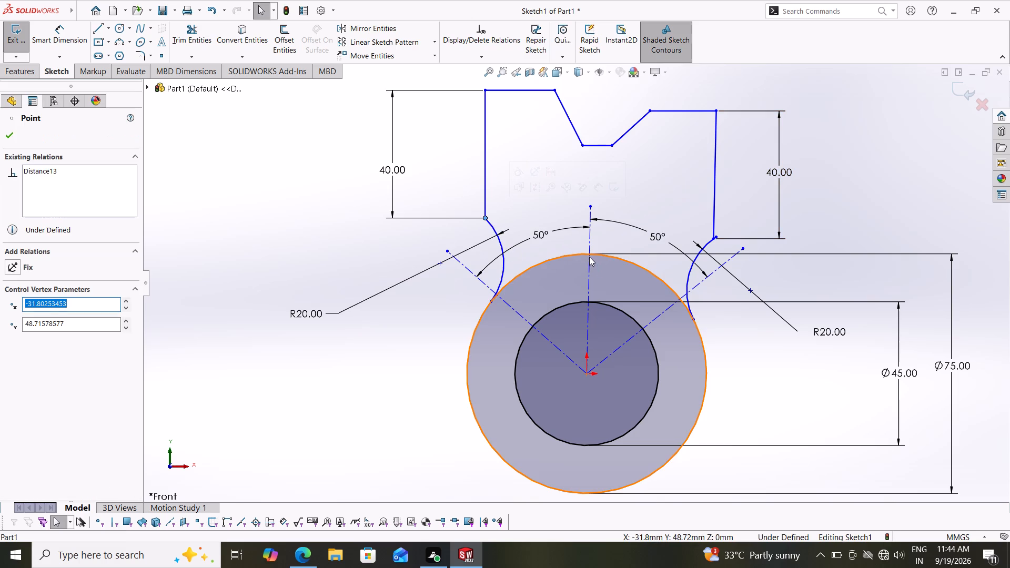
pyautogui.keyDown('shift'); pyautogui.click(716, 235); pyautogui.keyUp('shift')
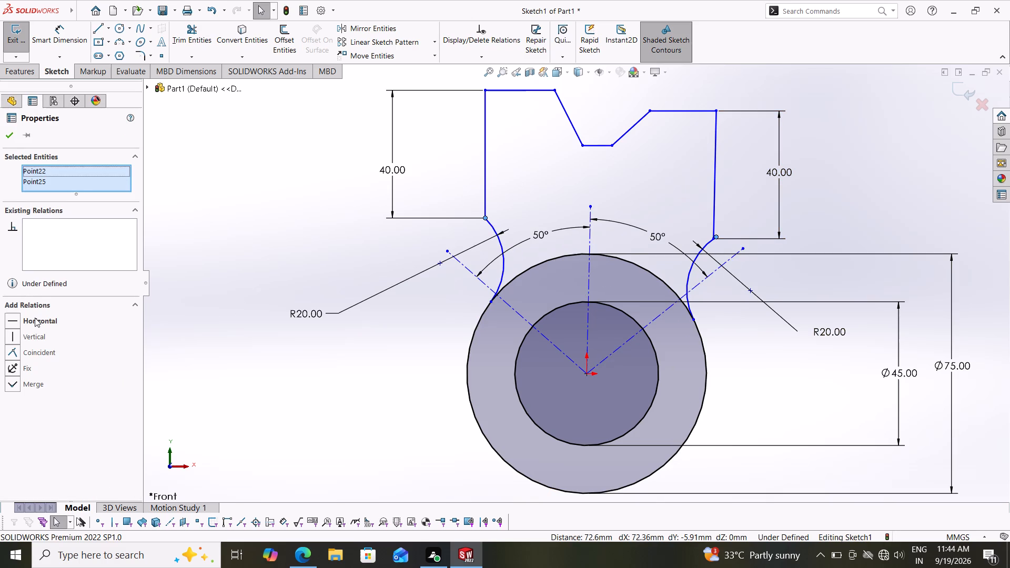
pyautogui.click(35, 318)
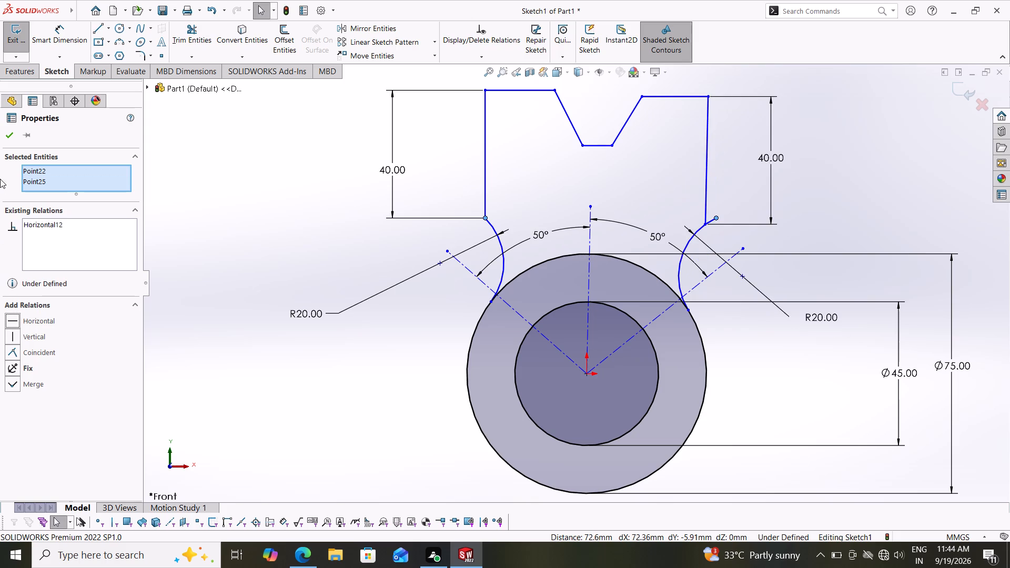
pyautogui.click(5, 133)
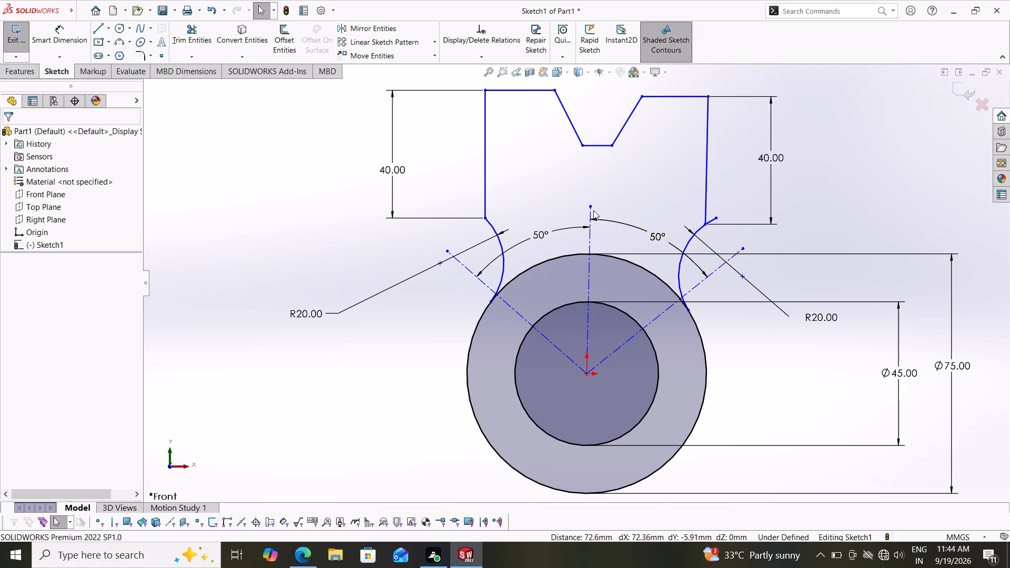
# Dimension the upper block's overall width between its two top outer corners to 70 mm.
pyautogui.click(70, 36)
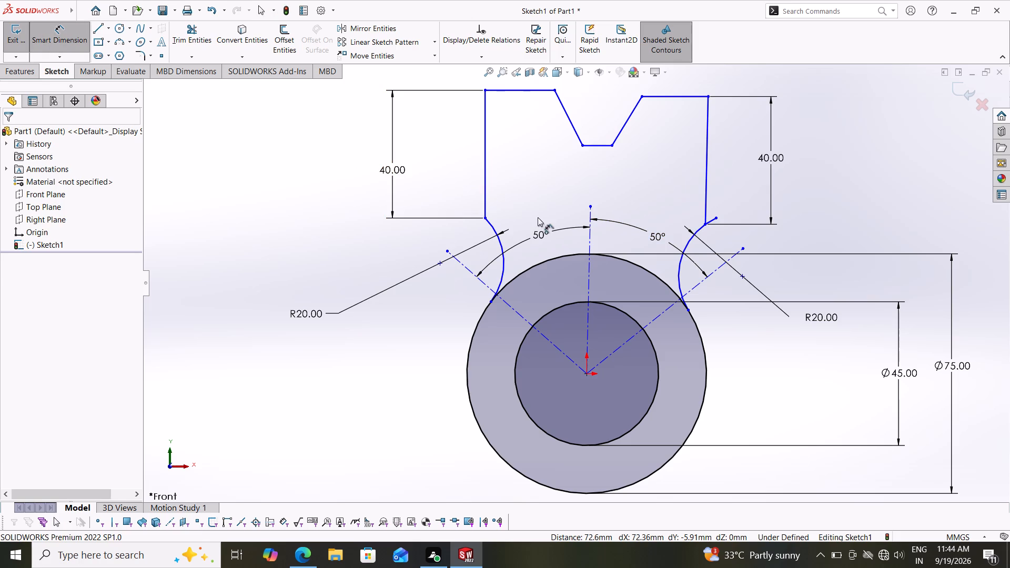
pyautogui.scroll(1, 558, 212)
pyautogui.scroll(-2, 559, 211)
pyautogui.scroll(2, 569, 200)
pyautogui.scroll(-1, 569, 200)
pyautogui.scroll(2, 570, 194)
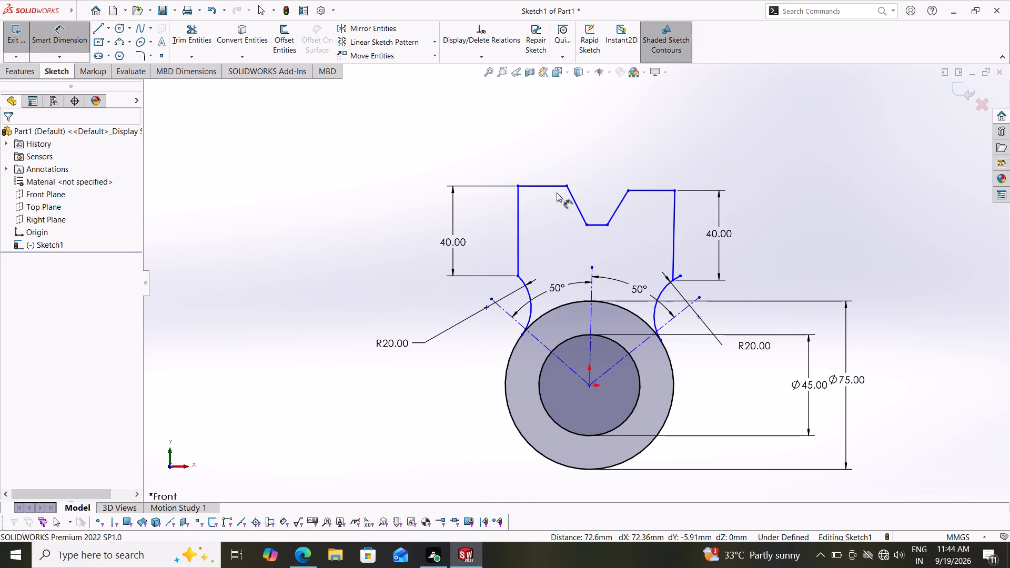
pyautogui.click(520, 187)
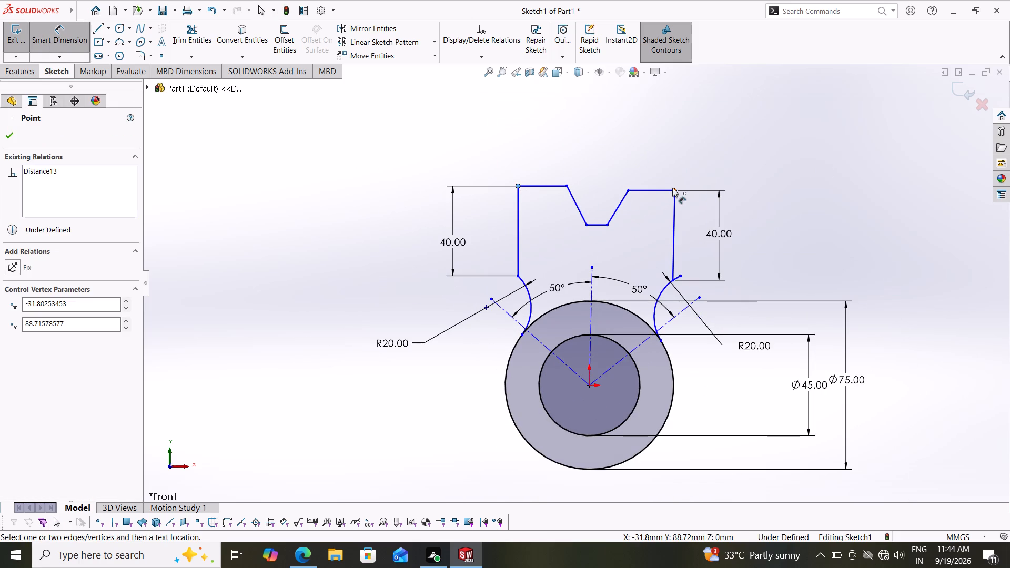
pyautogui.click(675, 189)
pyautogui.click(584, 122)
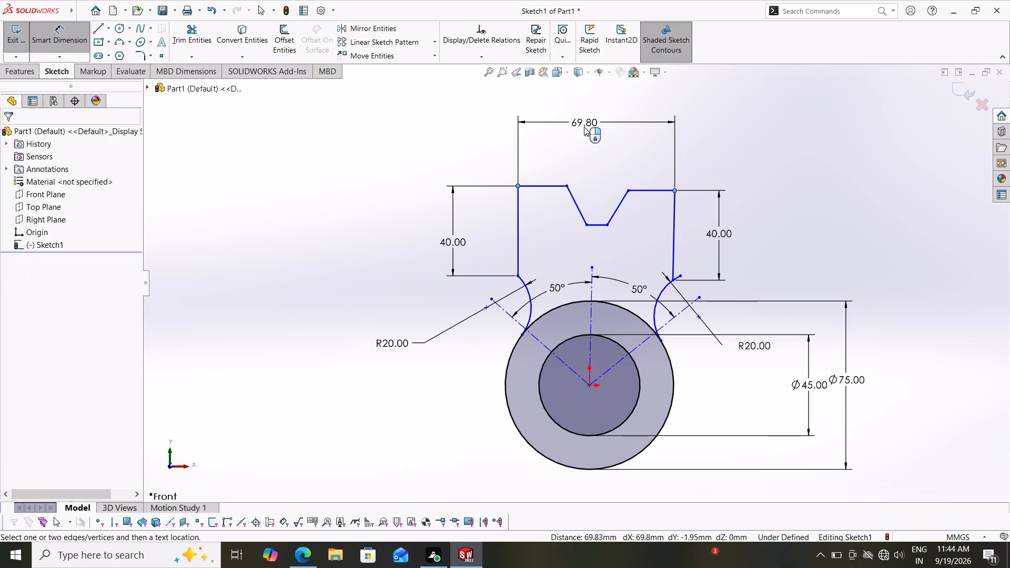
pyautogui.write('70')
pyautogui.press('Return')
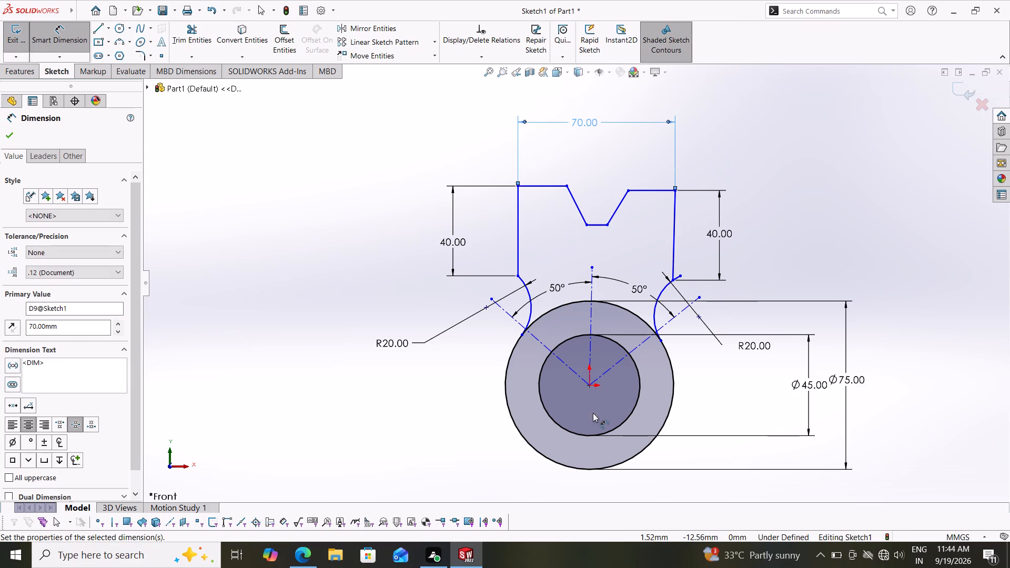
# Dimension the horizontal distance from the origin to the block's upper-left corner as 70/2 (35 mm).
pyautogui.click(591, 387)
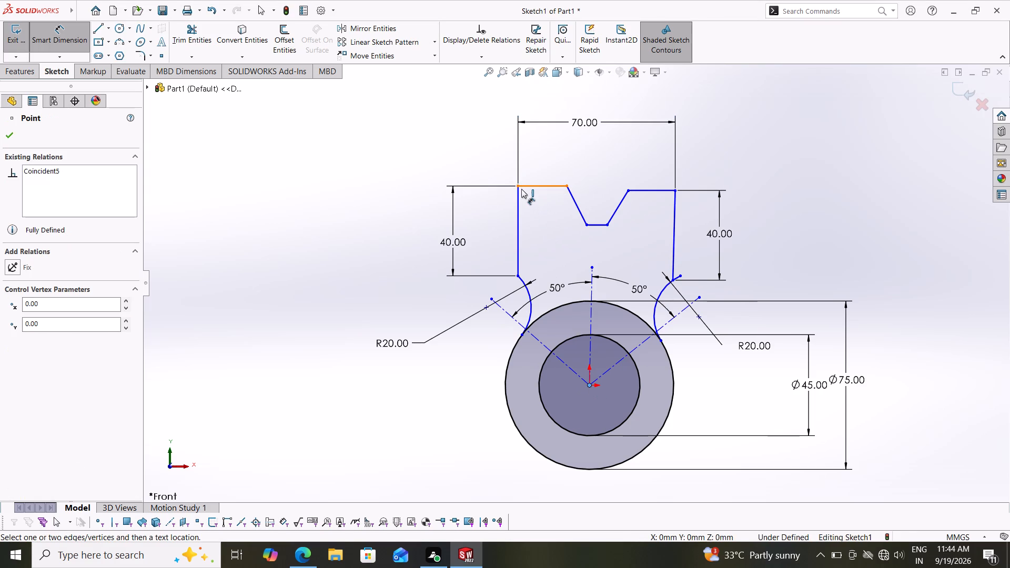
pyautogui.click(519, 187)
pyautogui.click(557, 153)
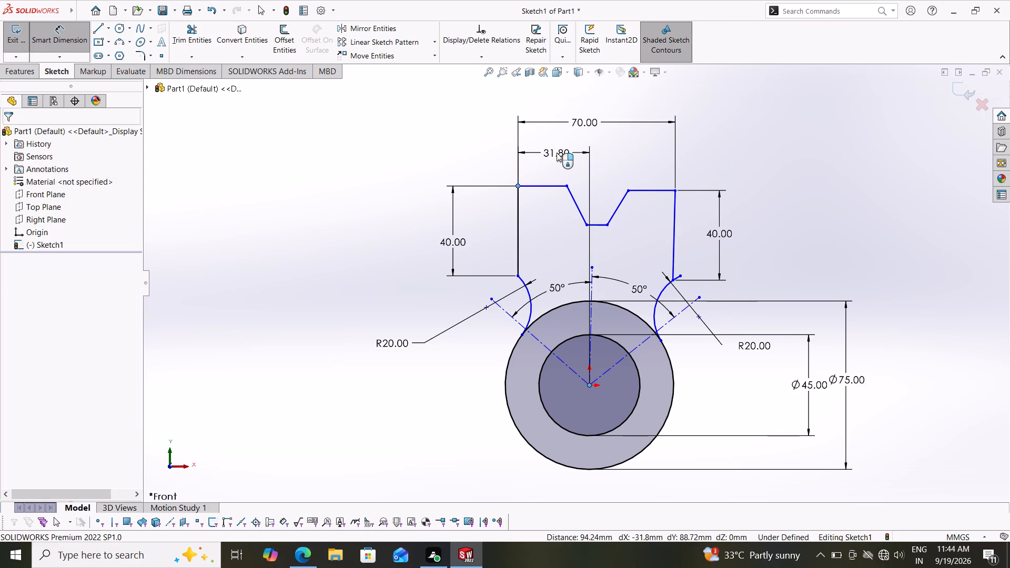
pyautogui.write('70/2')
pyautogui.press('Return')
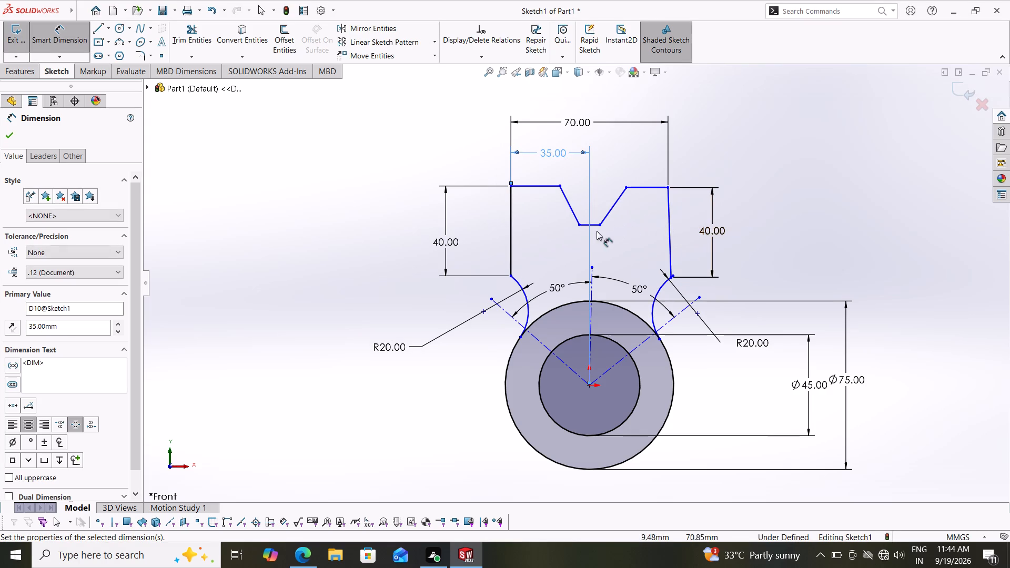
# Dimension the two flat top segments on either side of the notch to 10 mm each.
pyautogui.click(530, 184)
pyautogui.click(534, 211)
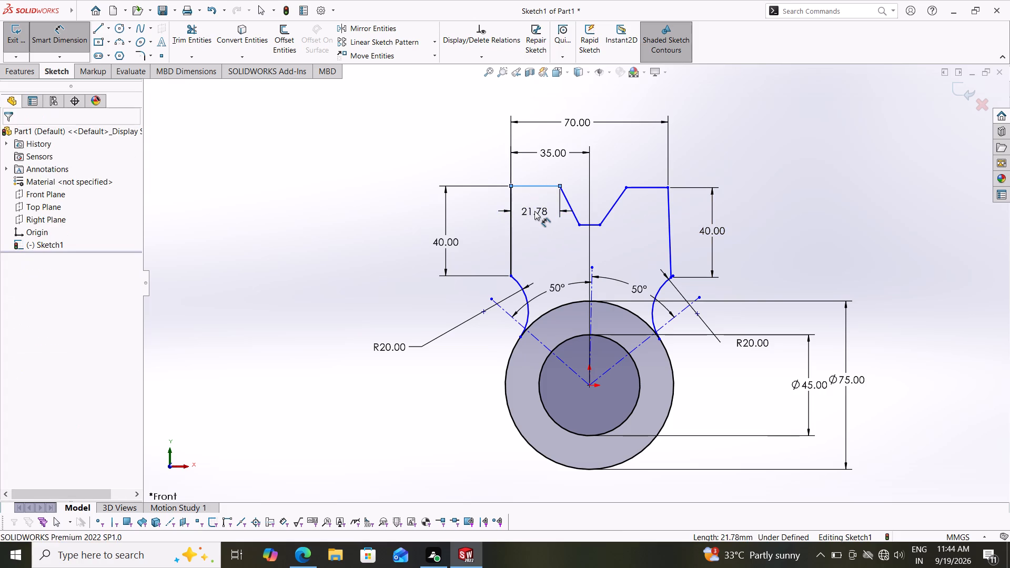
pyautogui.write('10')
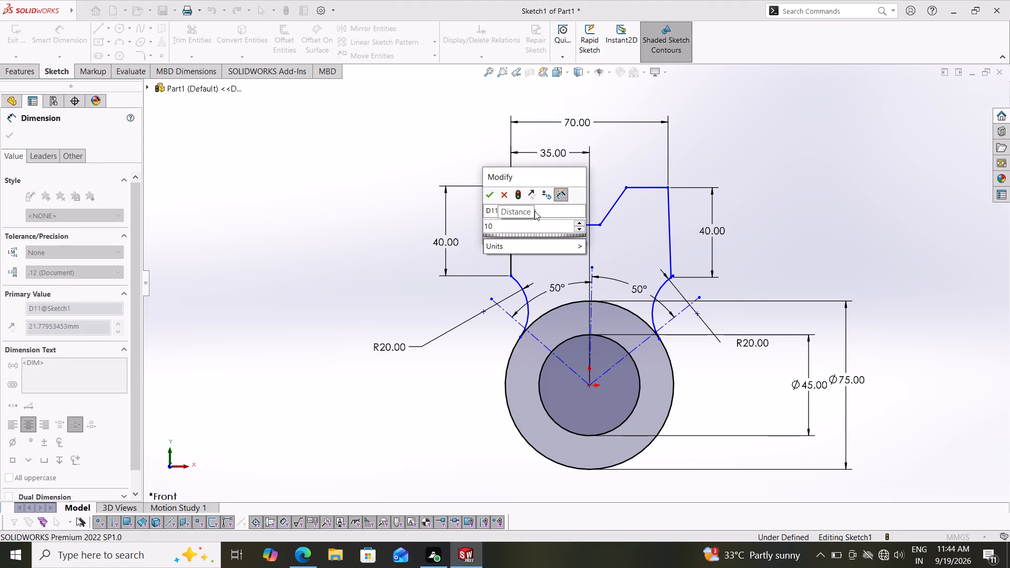
pyautogui.press('Return')
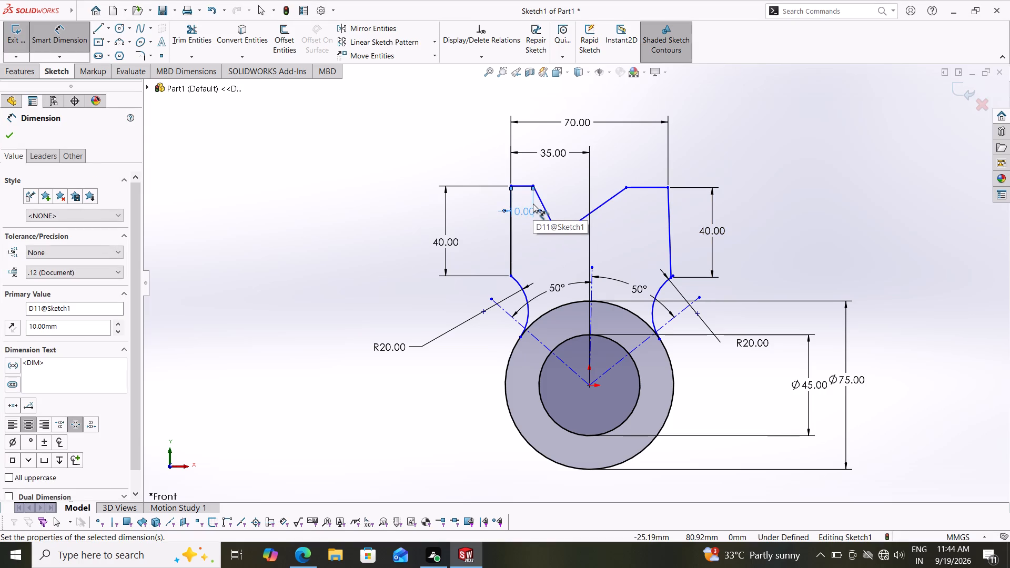
pyautogui.click(642, 188)
pyautogui.click(646, 224)
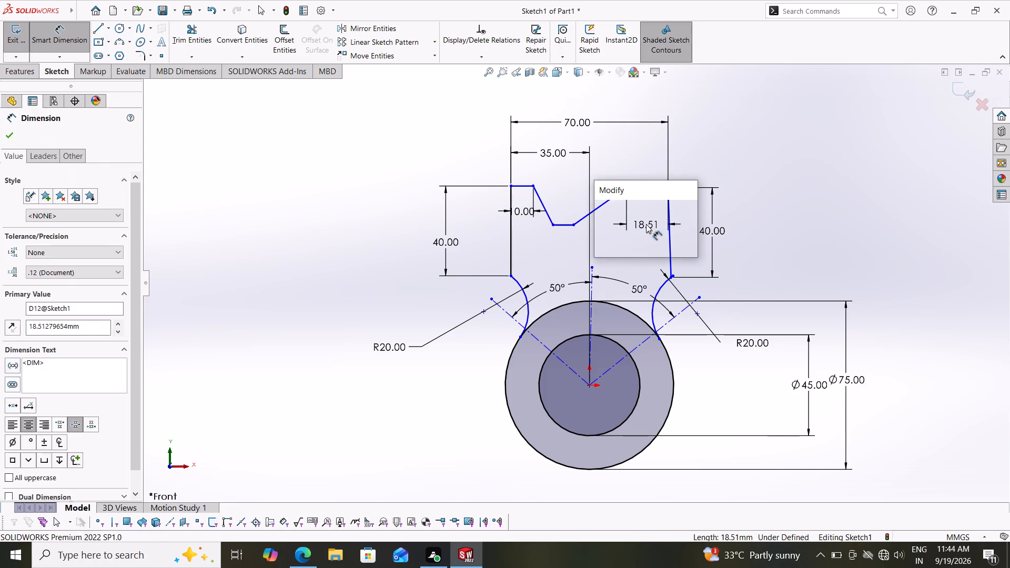
pyautogui.write('10')
pyautogui.press('Return')
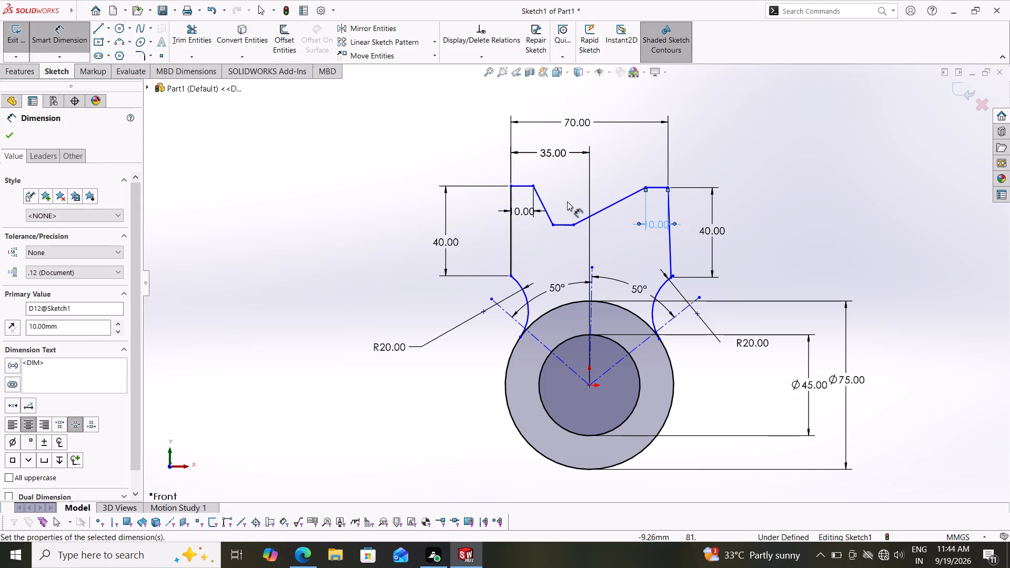
# Dimension the notch depth from the left top segment's inner end to the notch bottom as 20 mm.
pyautogui.click(533, 187)
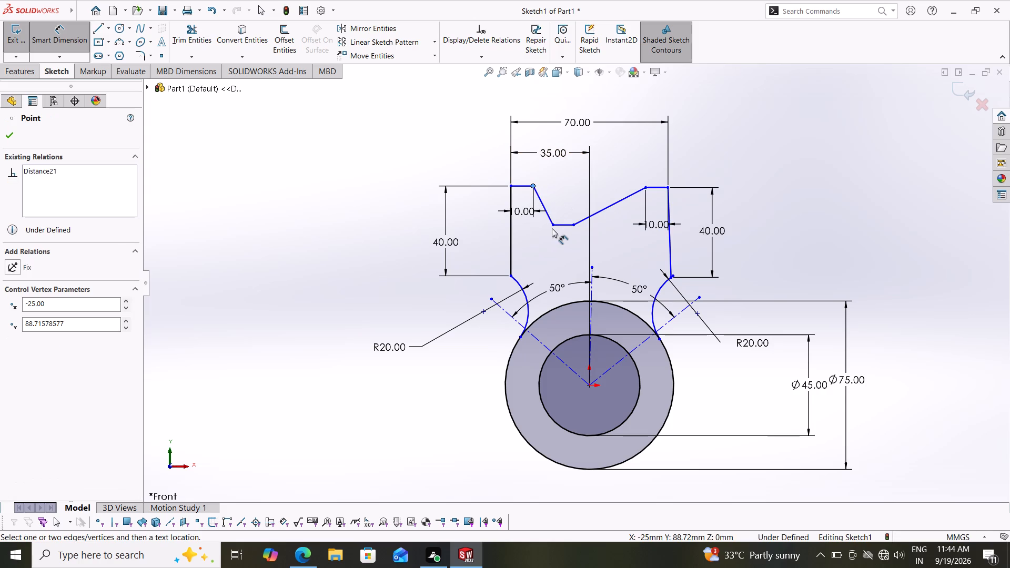
pyautogui.click(553, 225)
pyautogui.click(479, 216)
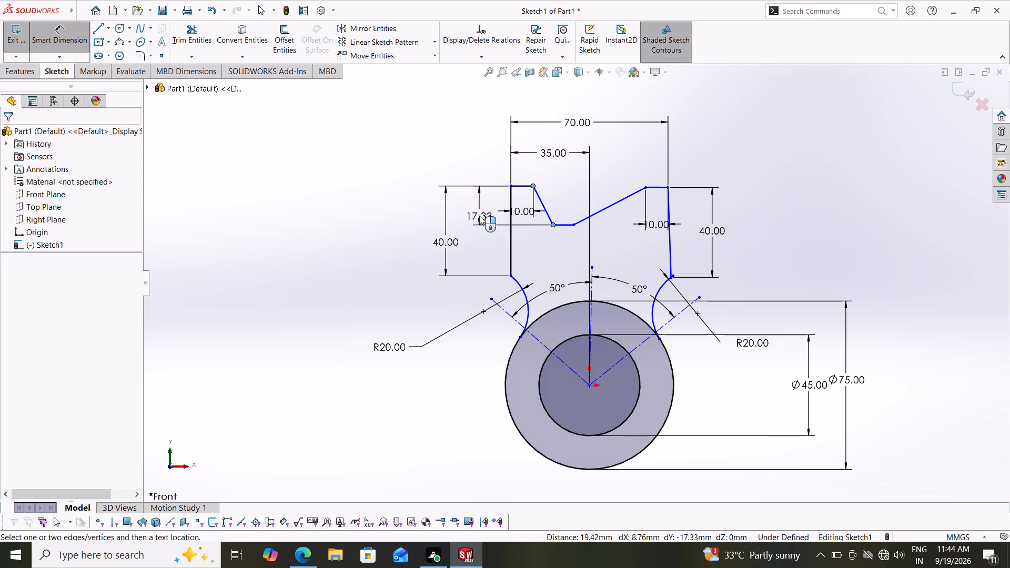
pyautogui.write('20')
pyautogui.press('Return')
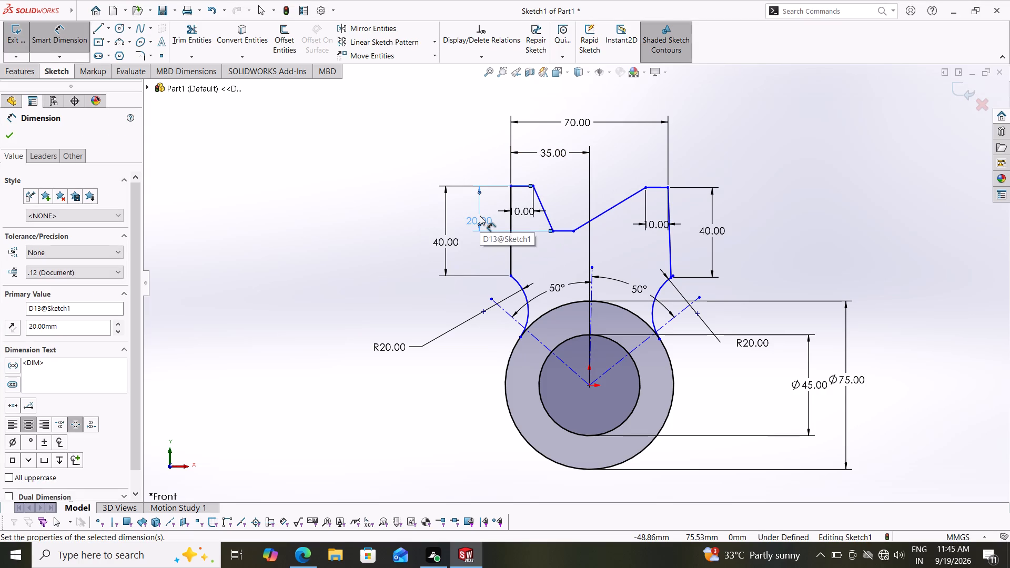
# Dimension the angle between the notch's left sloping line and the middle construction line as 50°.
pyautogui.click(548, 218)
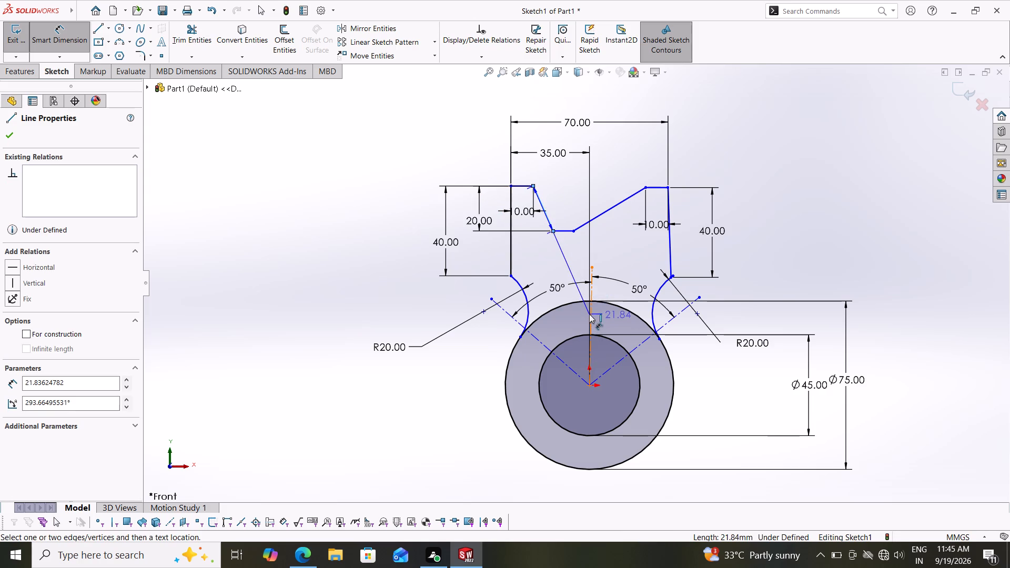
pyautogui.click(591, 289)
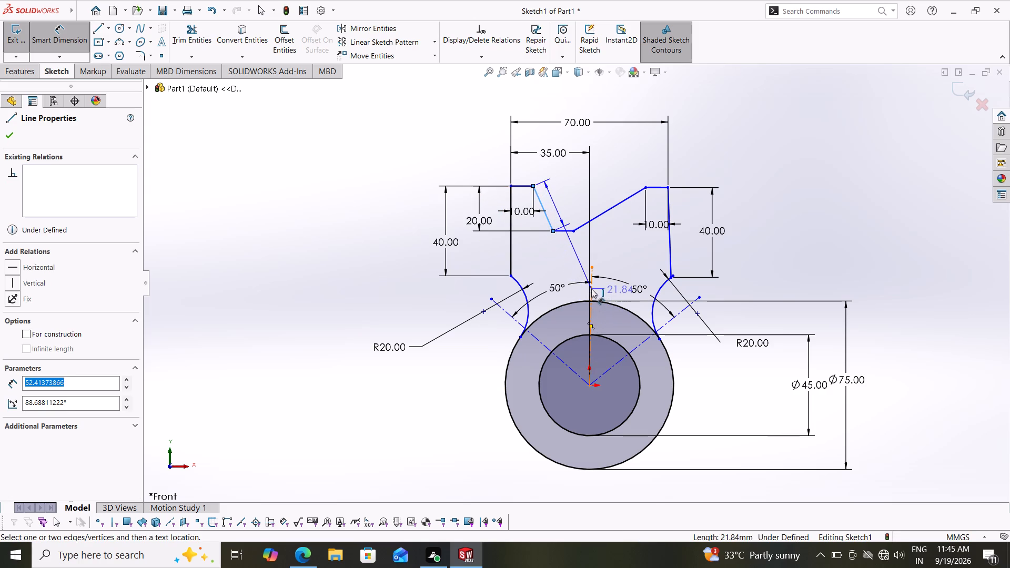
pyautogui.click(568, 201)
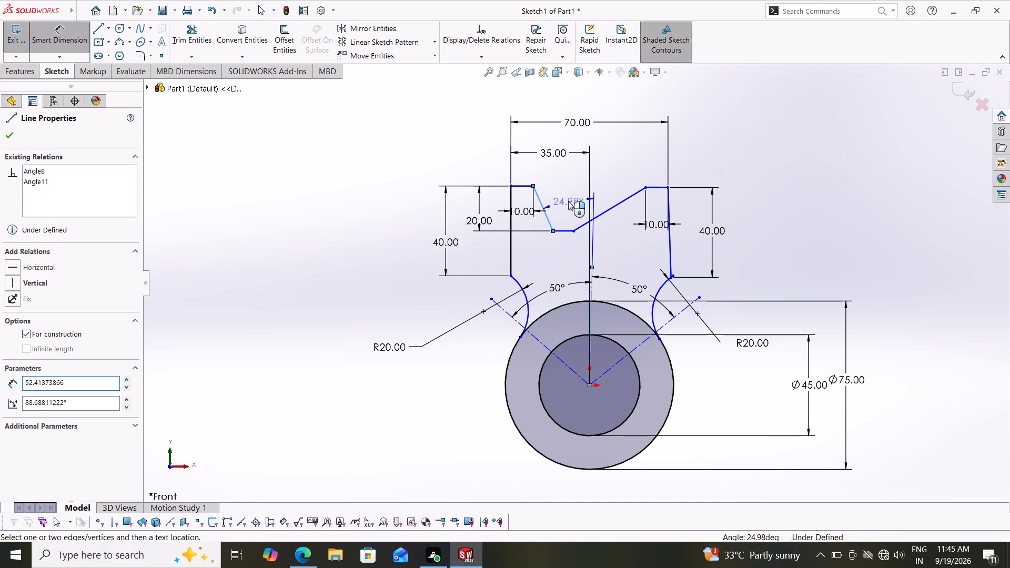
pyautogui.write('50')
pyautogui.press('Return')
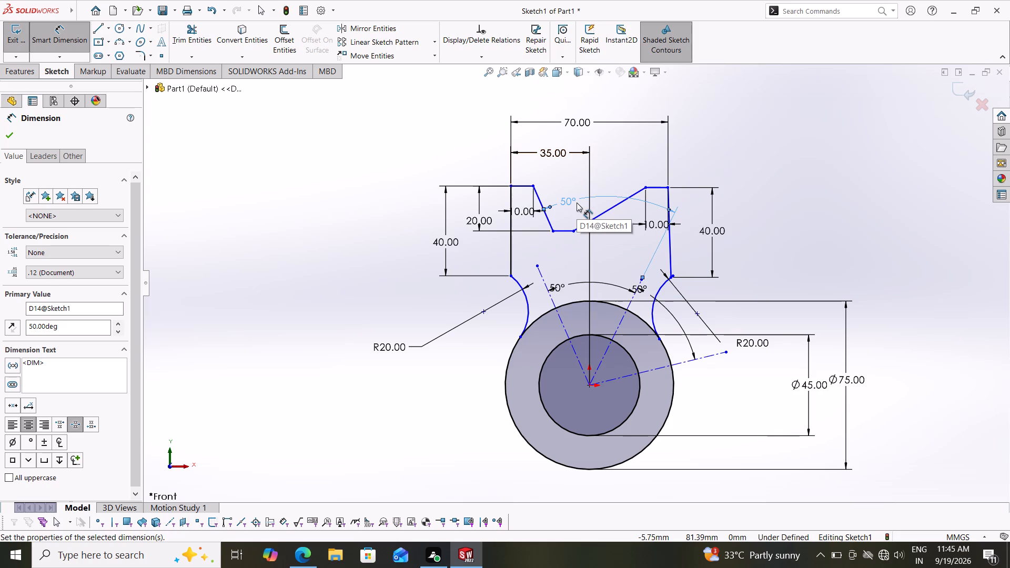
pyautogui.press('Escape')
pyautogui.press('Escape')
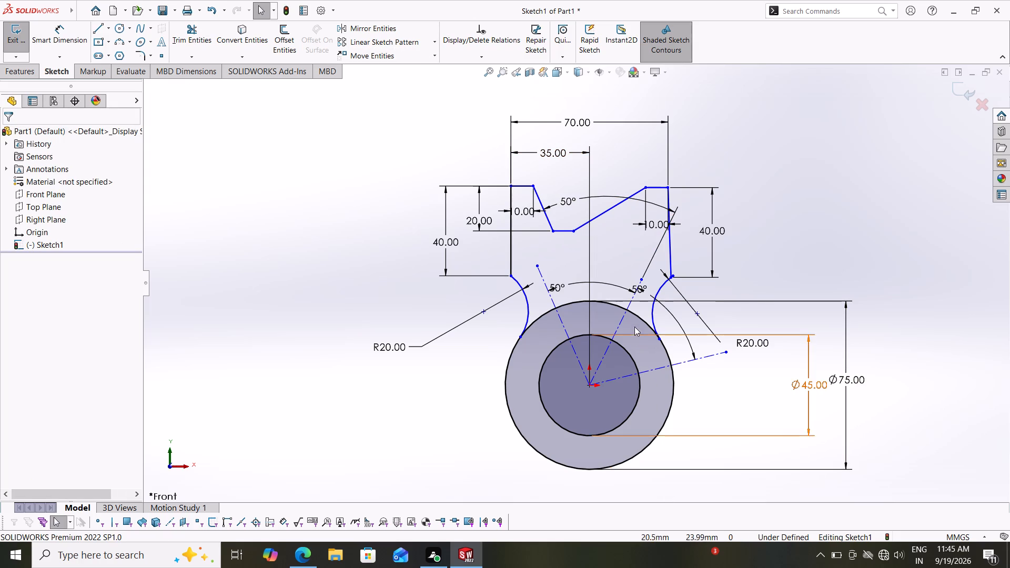
# Add a vertical relation to the middle construction line running up from the origin.
pyautogui.click(628, 299)
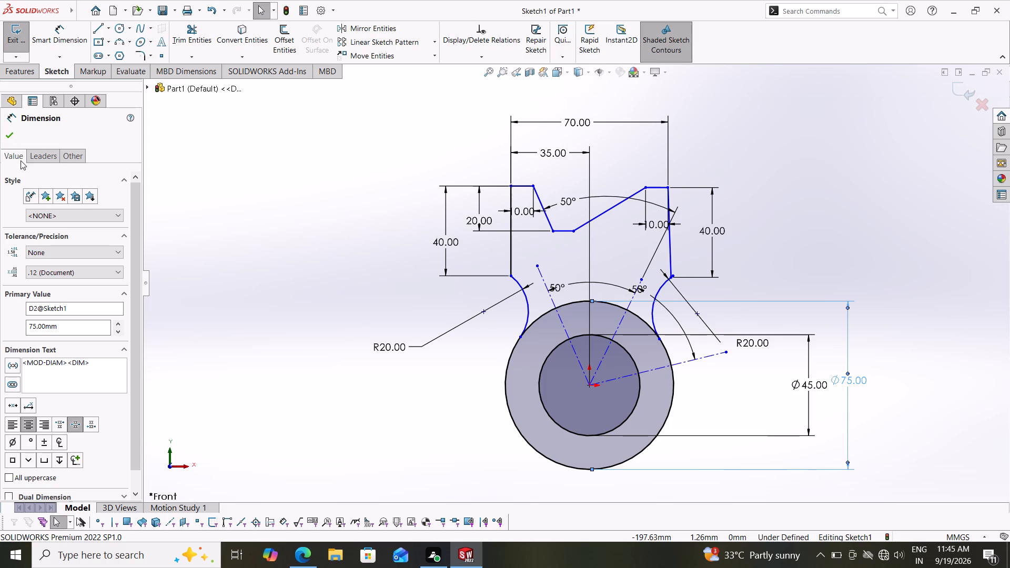
pyautogui.press('Escape')
pyautogui.press('Escape')
pyautogui.press('Escape')
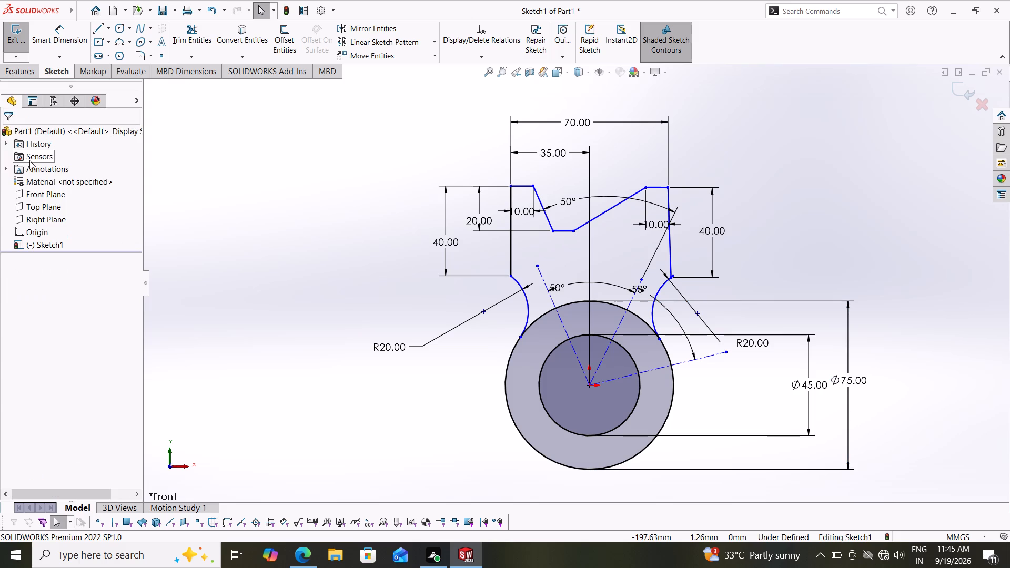
pyautogui.click(629, 307)
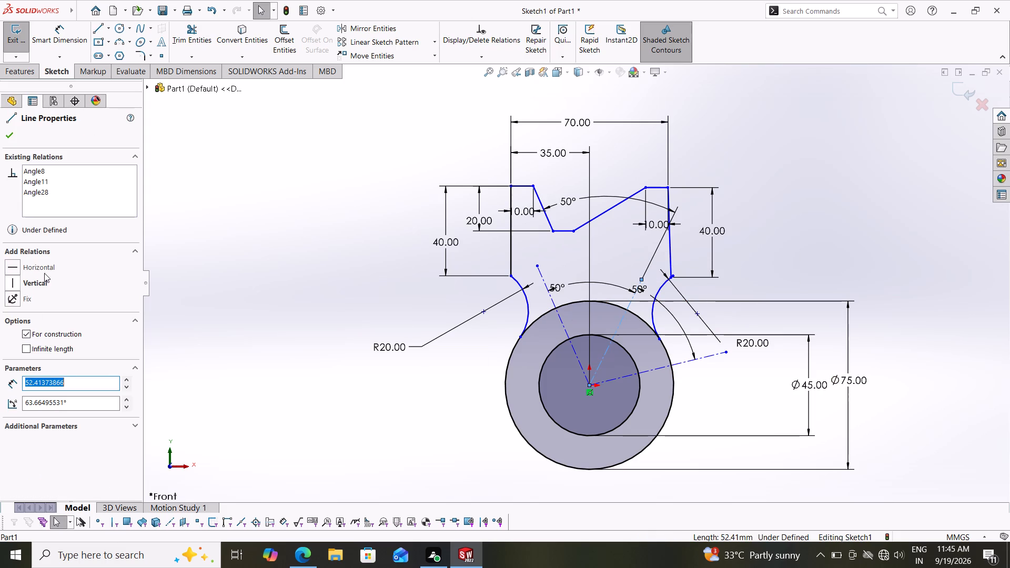
pyautogui.click(37, 280)
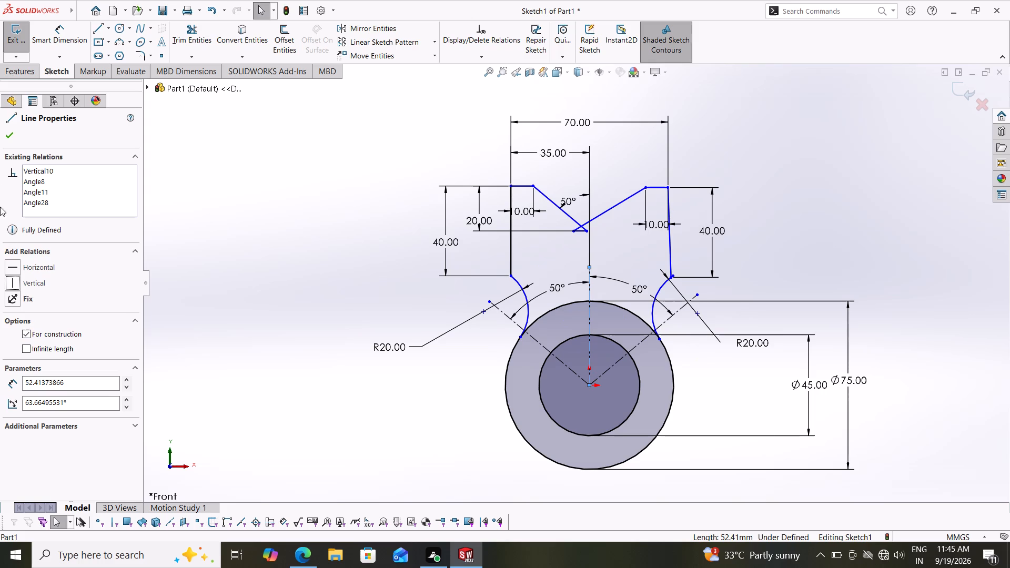
pyautogui.click(7, 139)
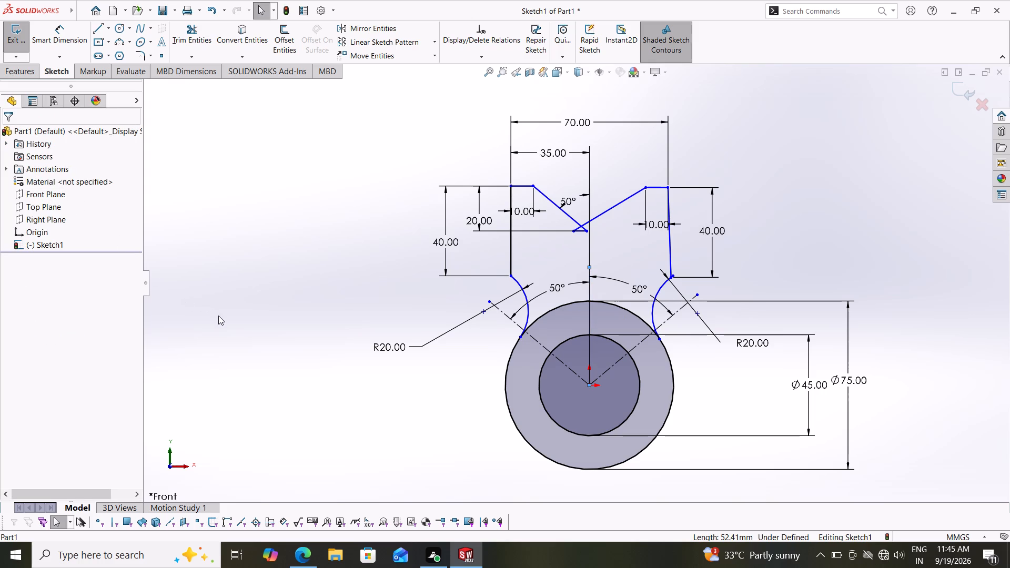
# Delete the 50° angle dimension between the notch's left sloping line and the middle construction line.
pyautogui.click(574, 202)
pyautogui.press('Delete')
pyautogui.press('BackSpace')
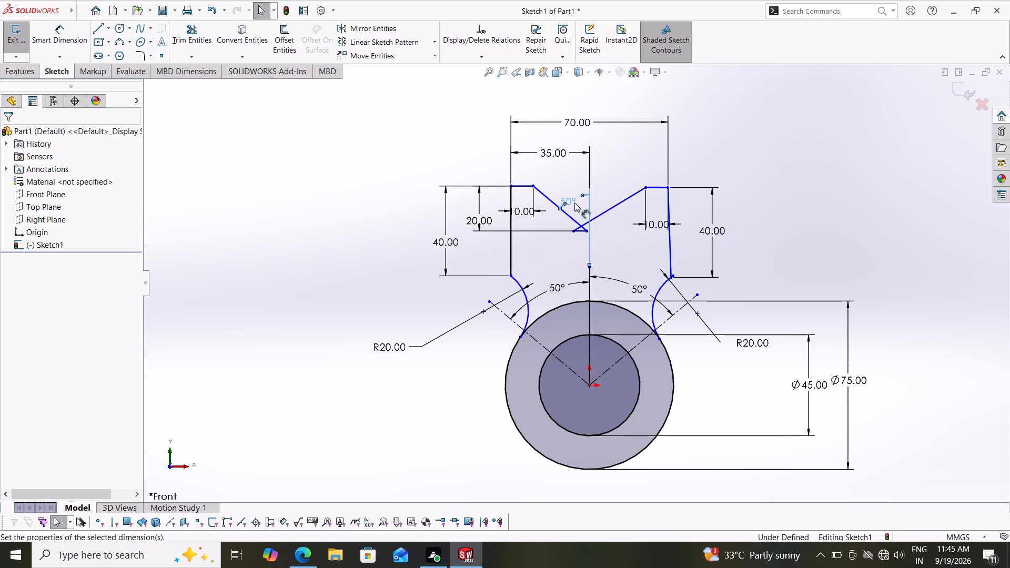
# Dimension the angle between the notch's left and right sloping lines as 100°.
pyautogui.click(62, 36)
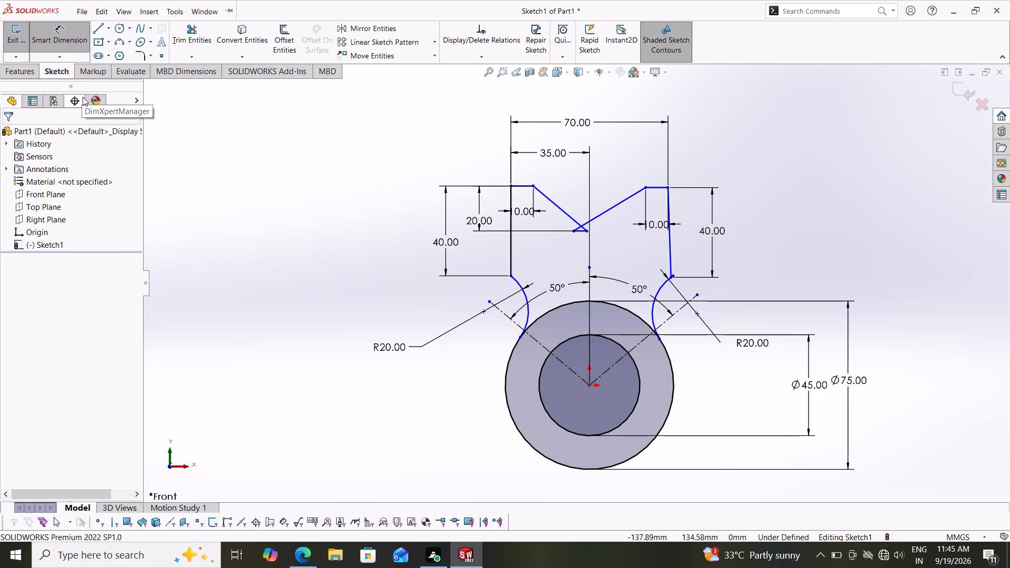
pyautogui.click(563, 209)
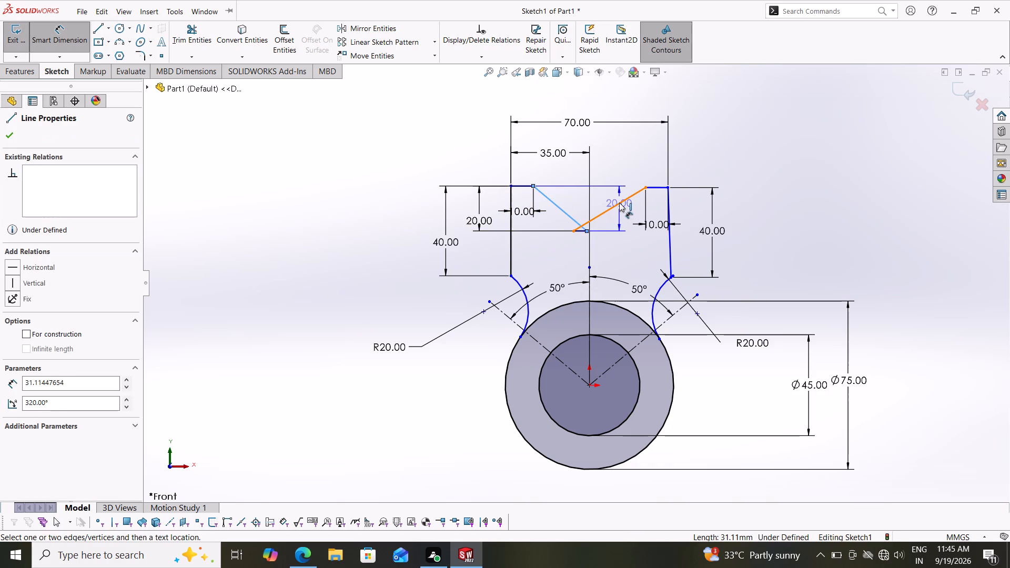
pyautogui.click(619, 202)
pyautogui.click(580, 189)
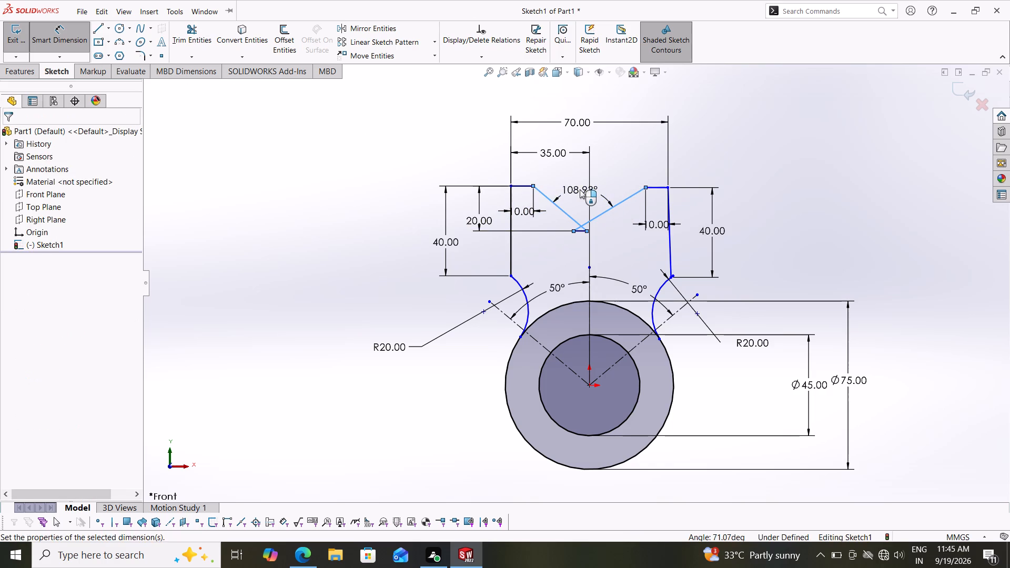
pyautogui.write('100')
pyautogui.press('Return')
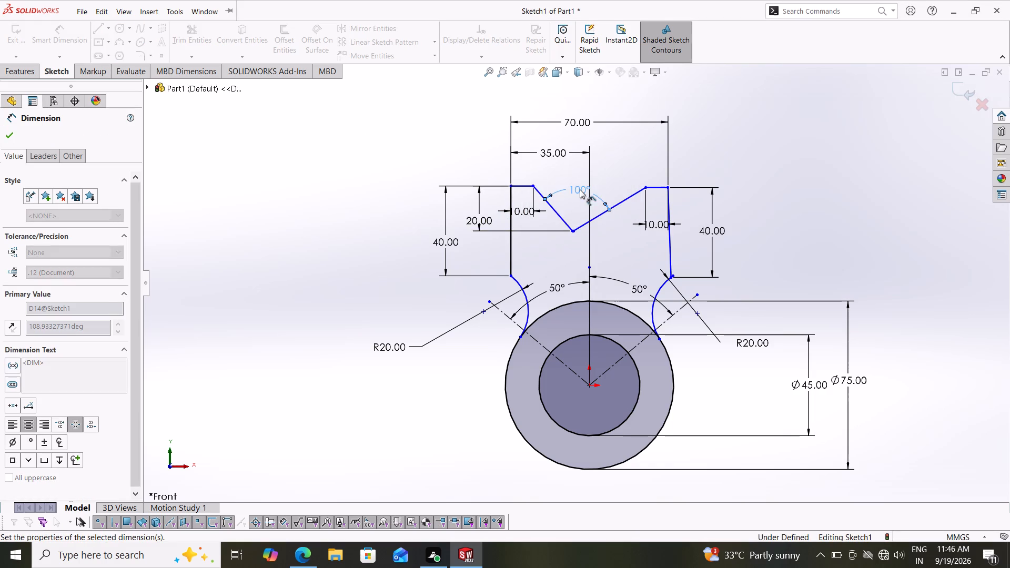
# Dimension the angle between the notch's left sloping line and the middle construction line as 50°.
pyautogui.scroll(-2, 575, 234)
pyautogui.scroll(1, 577, 233)
pyautogui.scroll(-1, 577, 233)
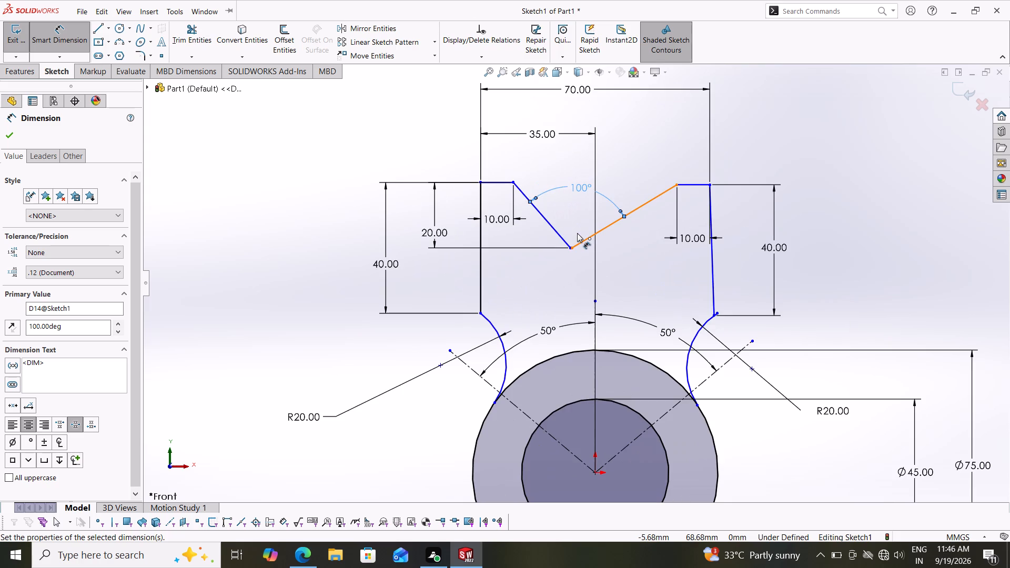
pyautogui.scroll(-10, 579, 260)
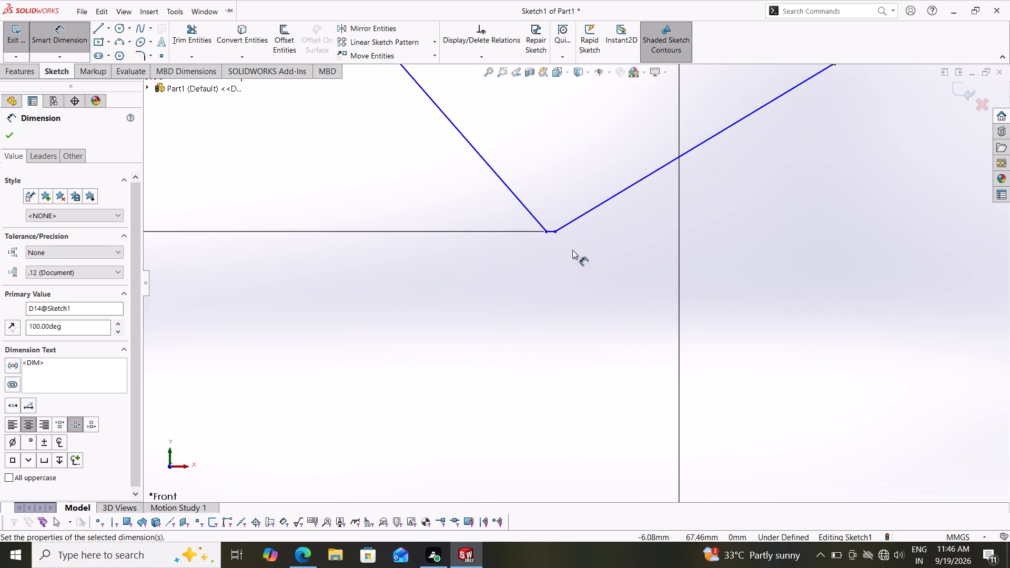
pyautogui.scroll(7, 574, 250)
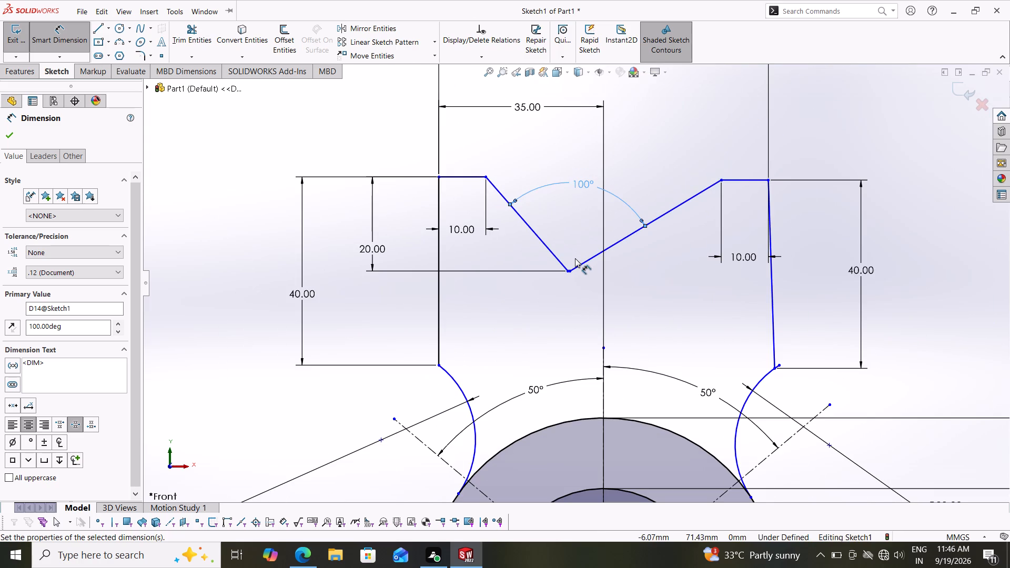
pyautogui.scroll(2, 598, 303)
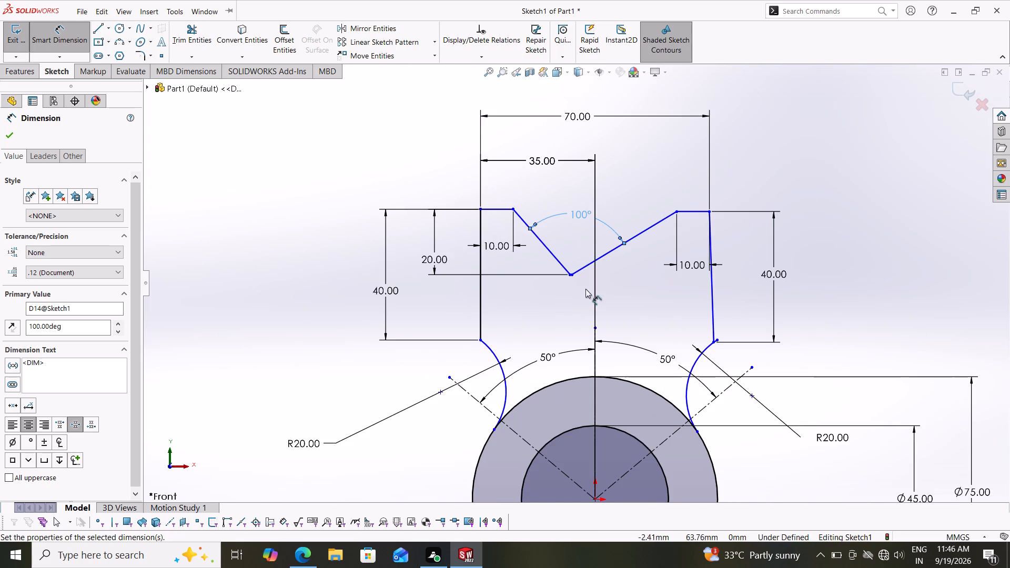
pyautogui.click(595, 369)
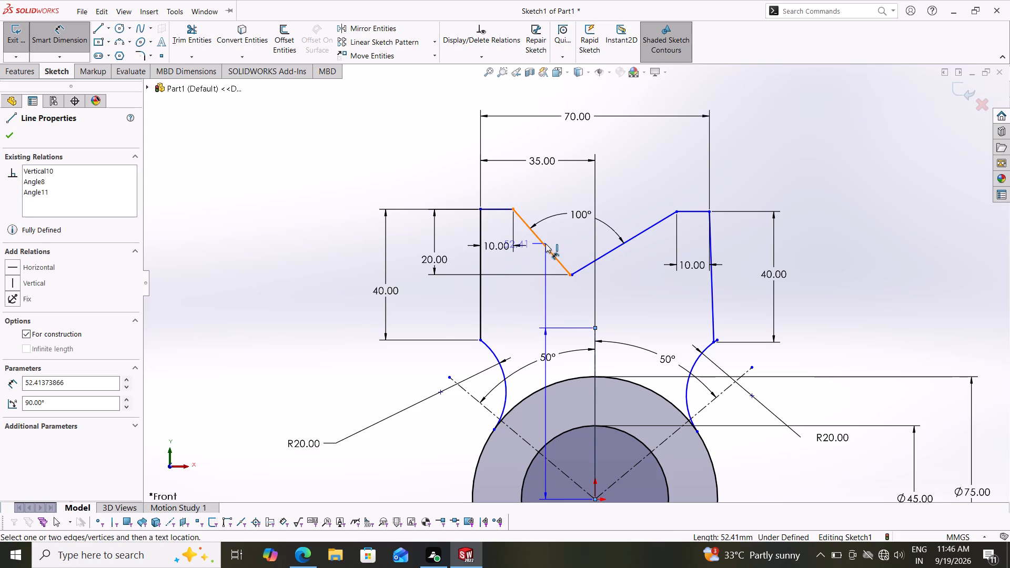
pyautogui.click(546, 244)
pyautogui.click(567, 239)
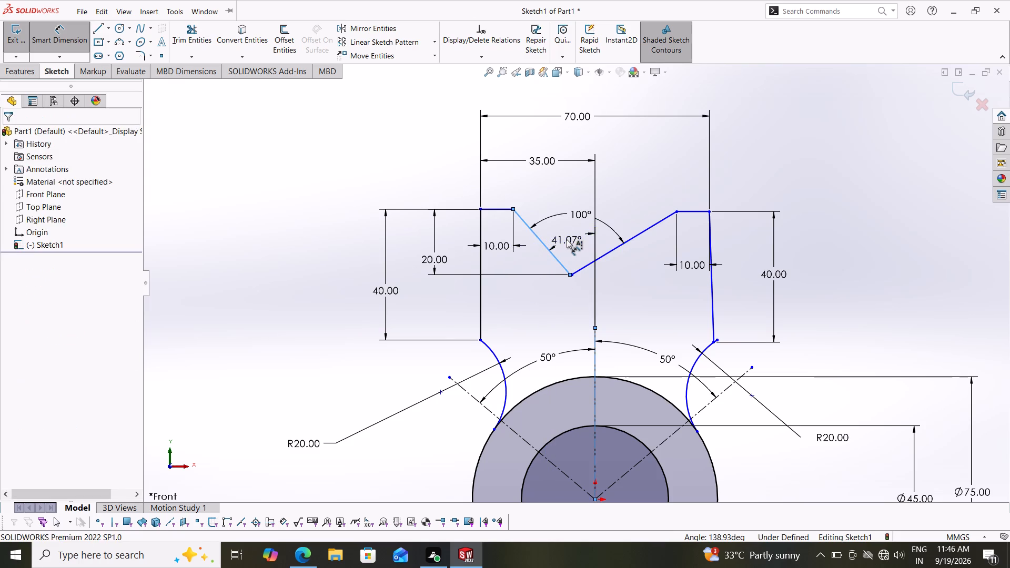
pyautogui.write('50')
pyautogui.press('Return')
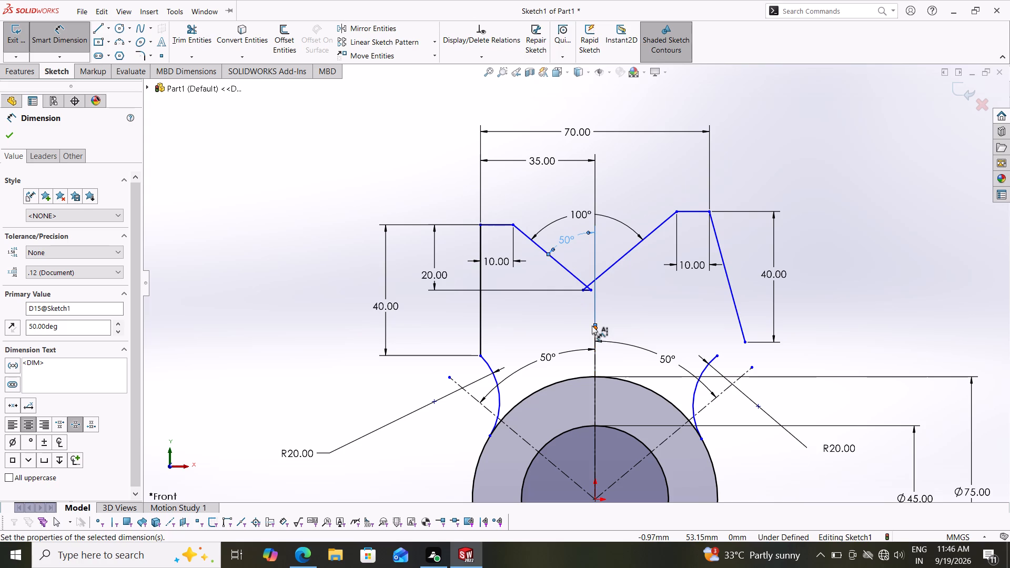
pyautogui.press('Escape')
pyautogui.press('Escape')
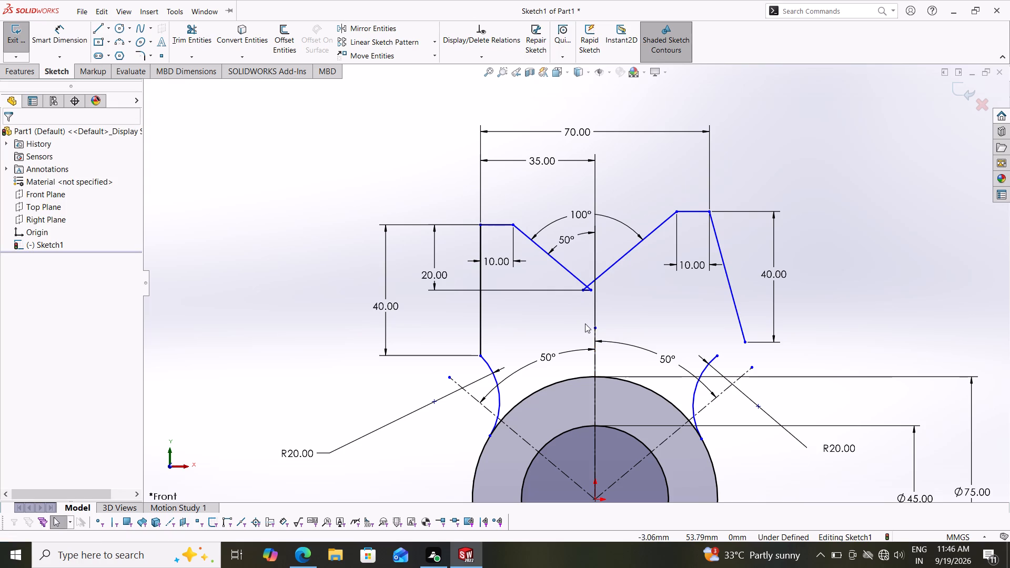
# Reposition the notch's bottom corners to uncross the sloping lines, leaving a flat bottom about 8 mm wide.
pyautogui.moveTo(582, 290); pyautogui.dragTo(603, 276)
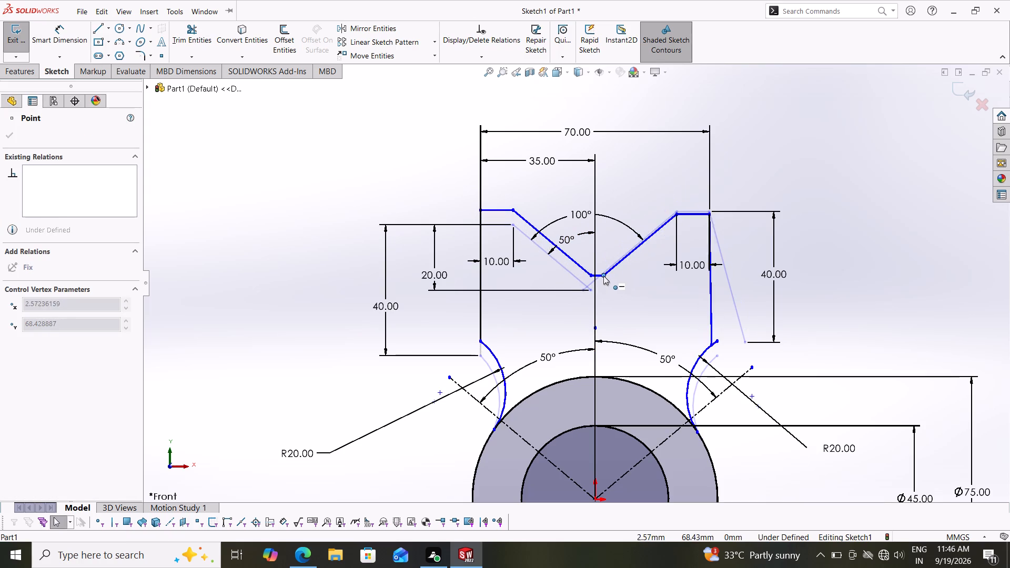
pyautogui.moveTo(603, 276); pyautogui.dragTo(618, 263)
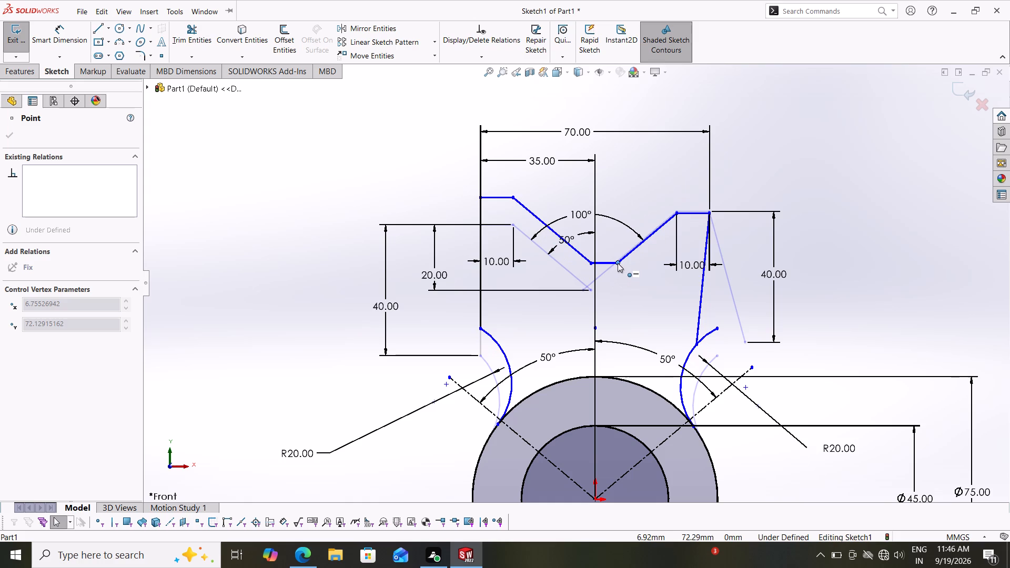
pyautogui.moveTo(618, 263); pyautogui.dragTo(620, 264)
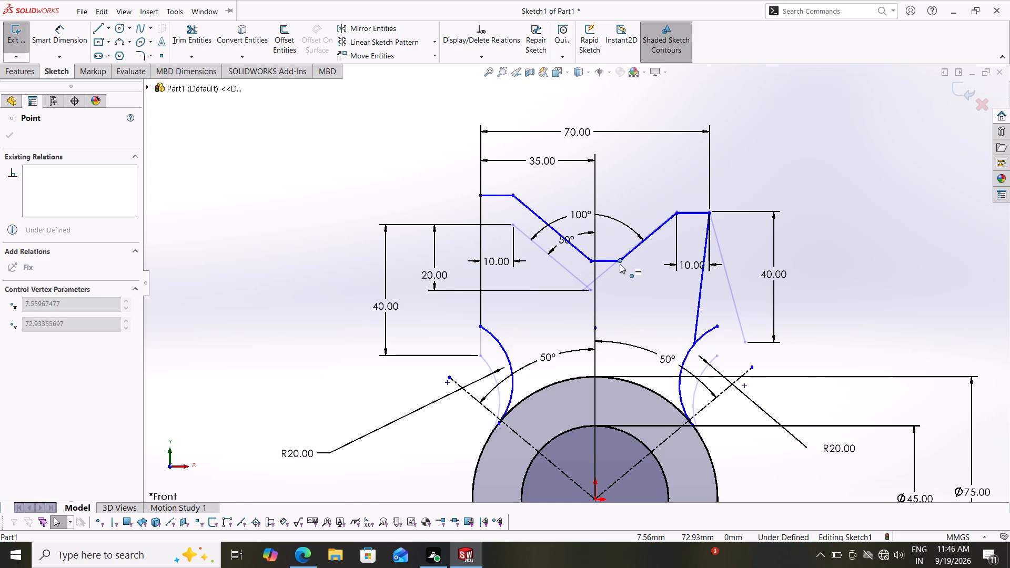
pyautogui.moveTo(620, 264); pyautogui.dragTo(614, 256)
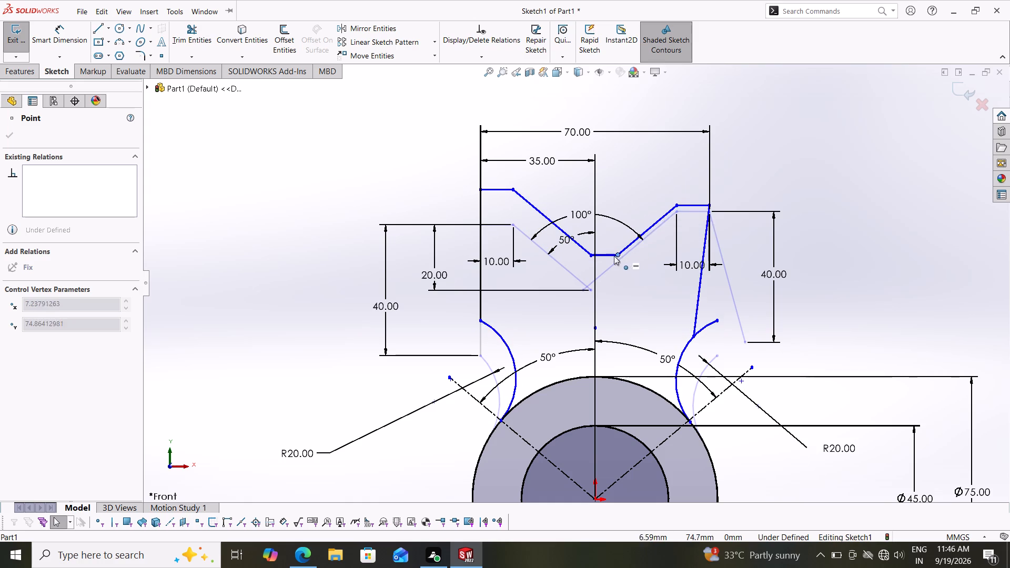
pyautogui.moveTo(614, 256); pyautogui.dragTo(617, 257)
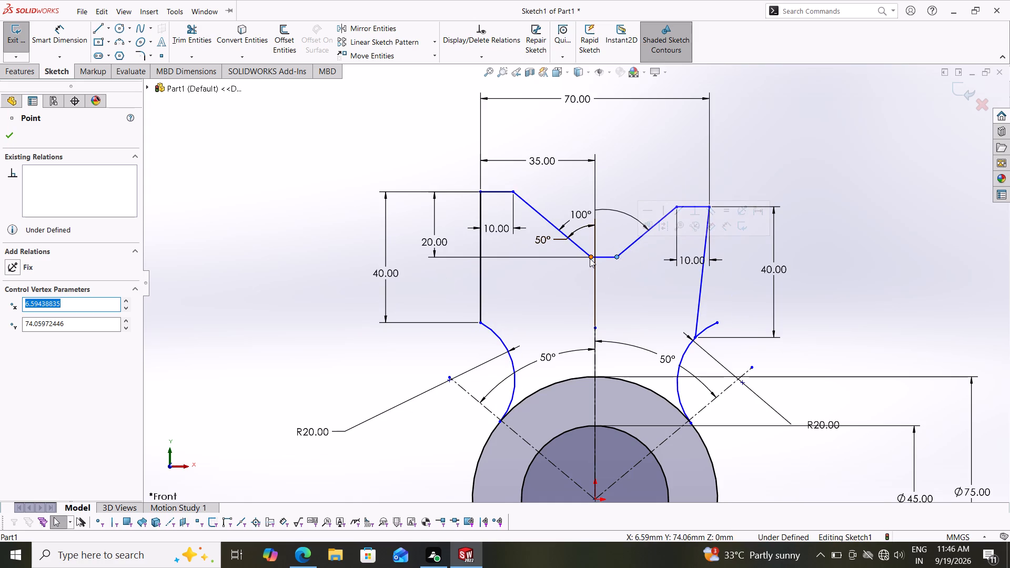
pyautogui.moveTo(590, 258); pyautogui.dragTo(571, 258)
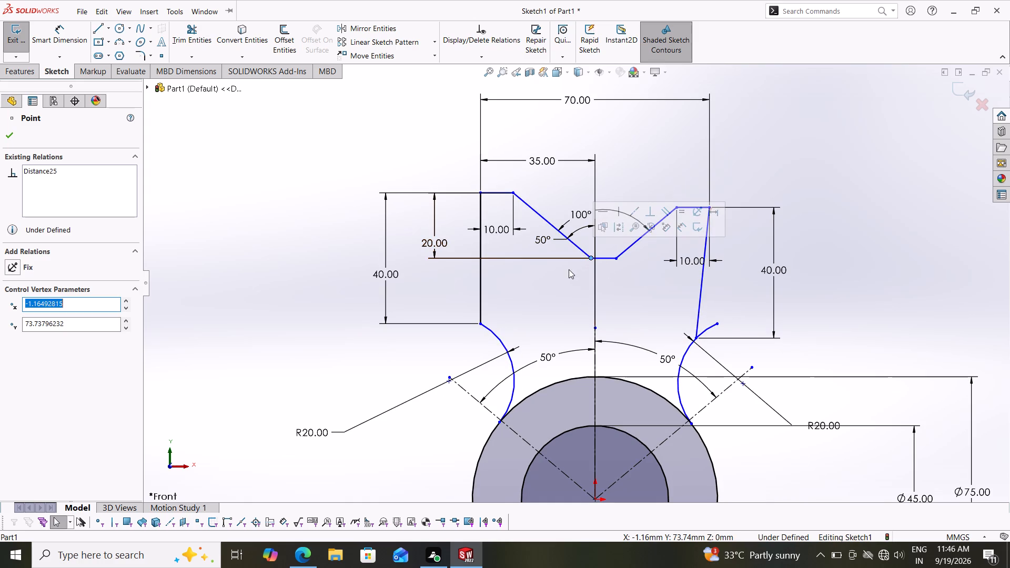
pyautogui.press('Escape')
pyautogui.press('Escape')
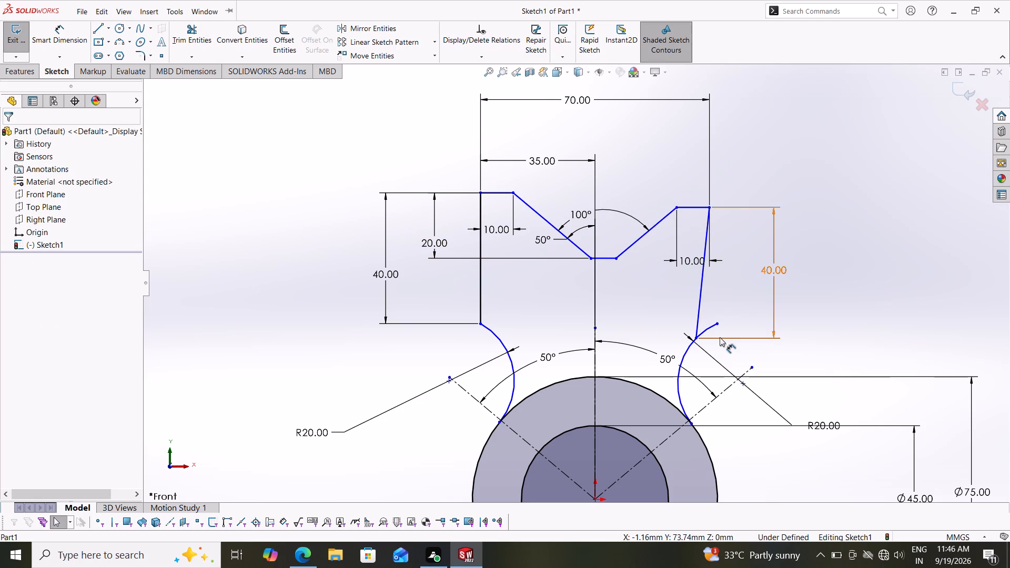
# Add a vertical relation to the notched block's slanted right side line.
pyautogui.scroll(-1, 720, 343)
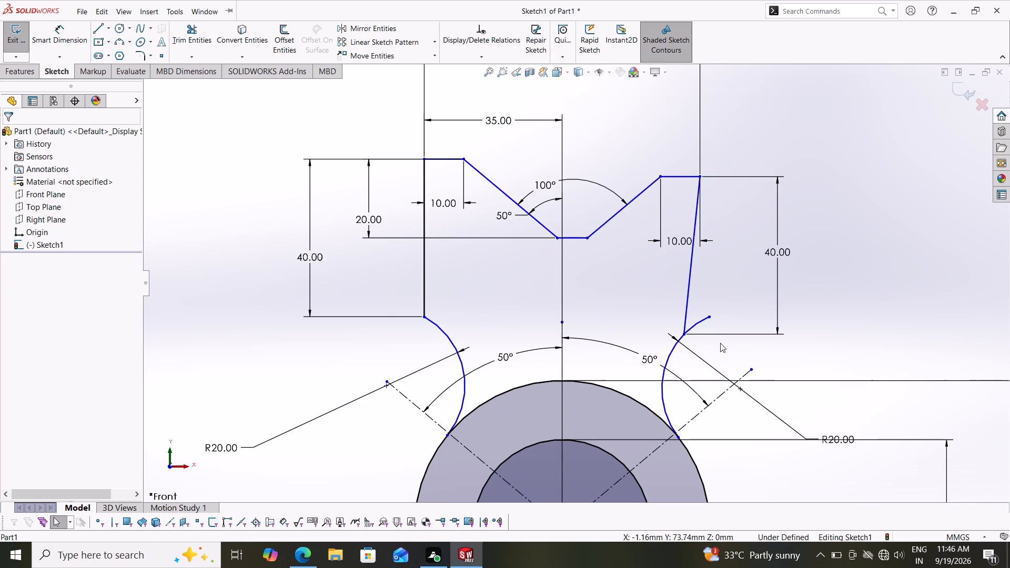
pyautogui.click(689, 280)
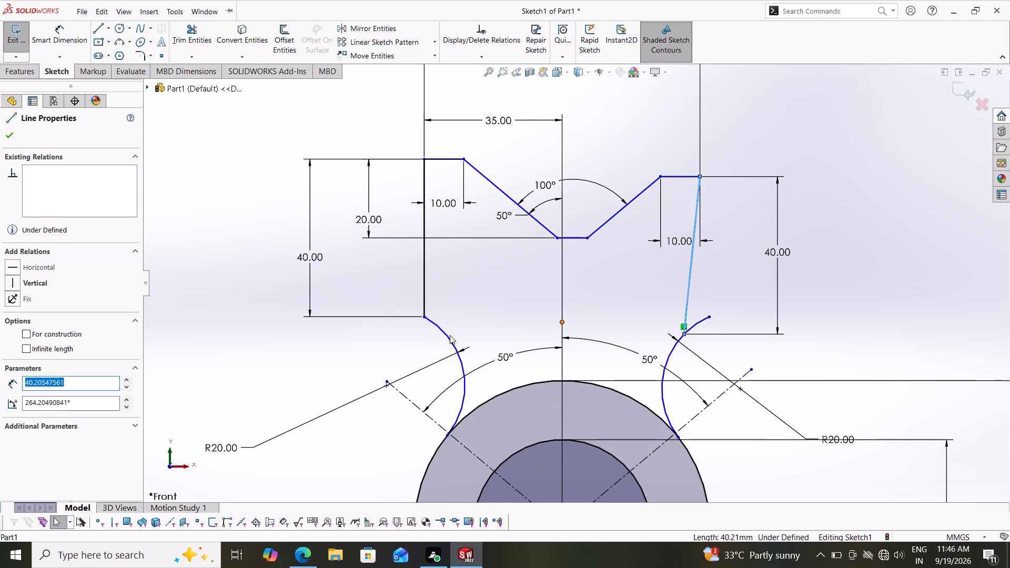
pyautogui.click(32, 286)
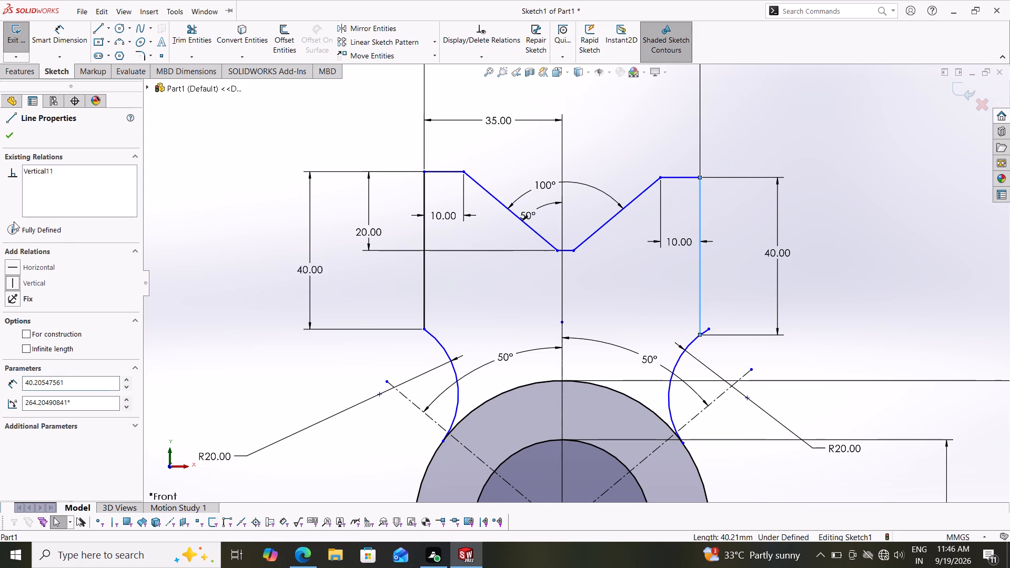
pyautogui.click(4, 134)
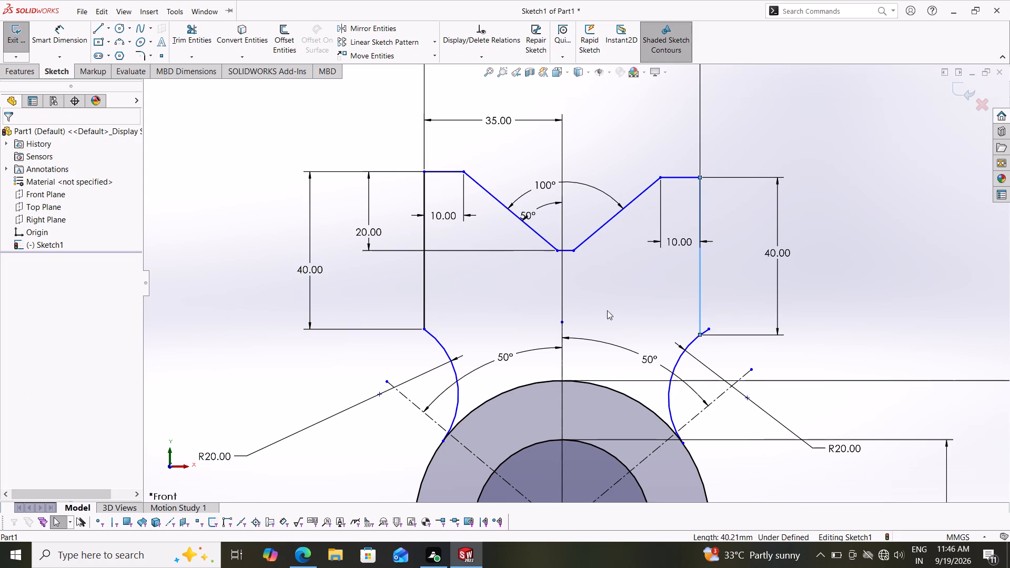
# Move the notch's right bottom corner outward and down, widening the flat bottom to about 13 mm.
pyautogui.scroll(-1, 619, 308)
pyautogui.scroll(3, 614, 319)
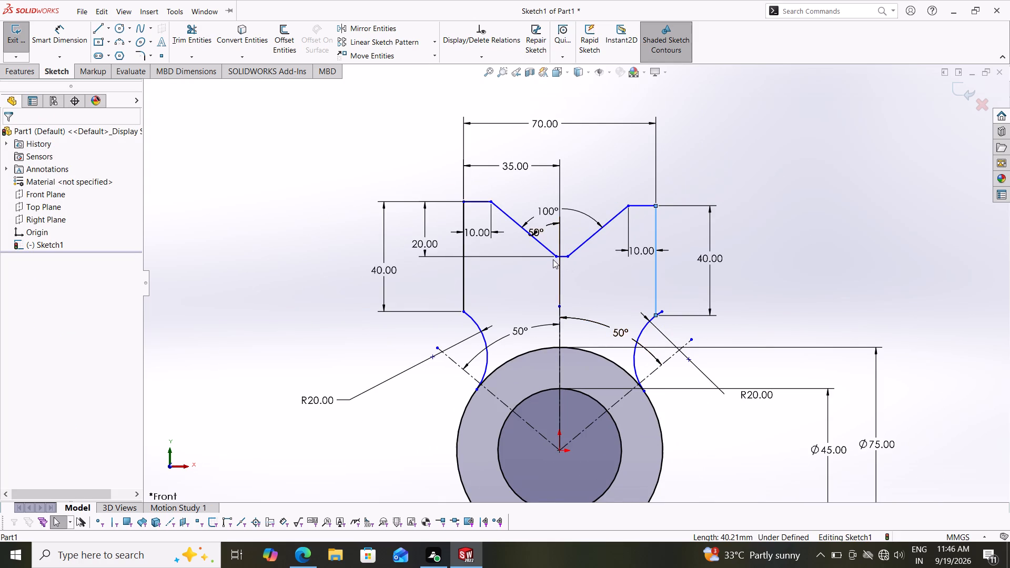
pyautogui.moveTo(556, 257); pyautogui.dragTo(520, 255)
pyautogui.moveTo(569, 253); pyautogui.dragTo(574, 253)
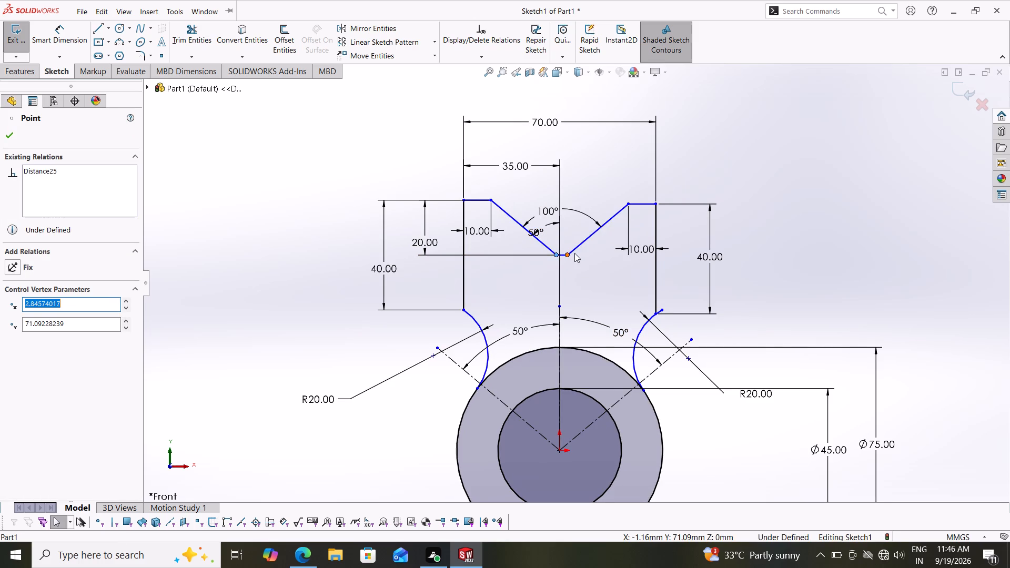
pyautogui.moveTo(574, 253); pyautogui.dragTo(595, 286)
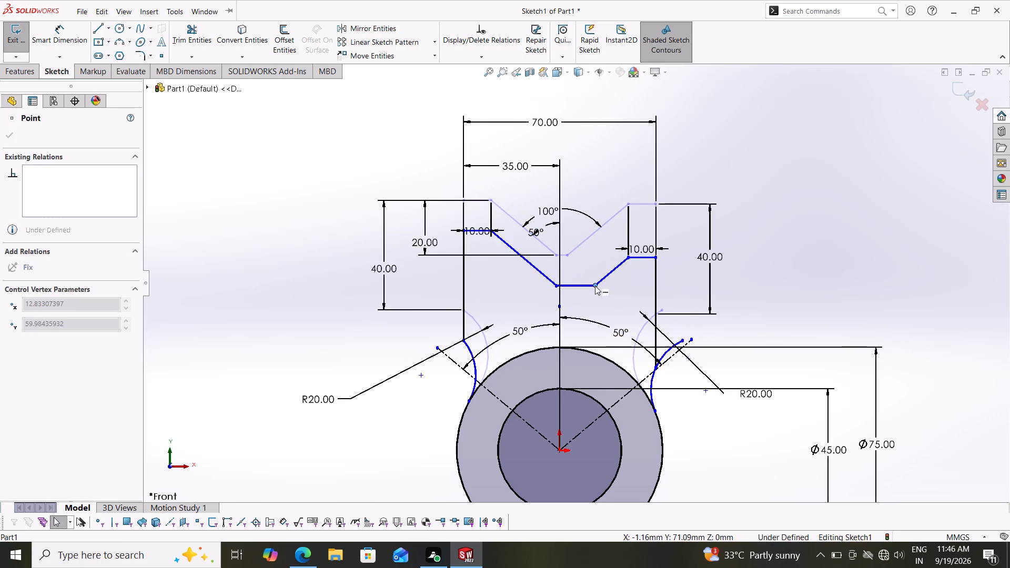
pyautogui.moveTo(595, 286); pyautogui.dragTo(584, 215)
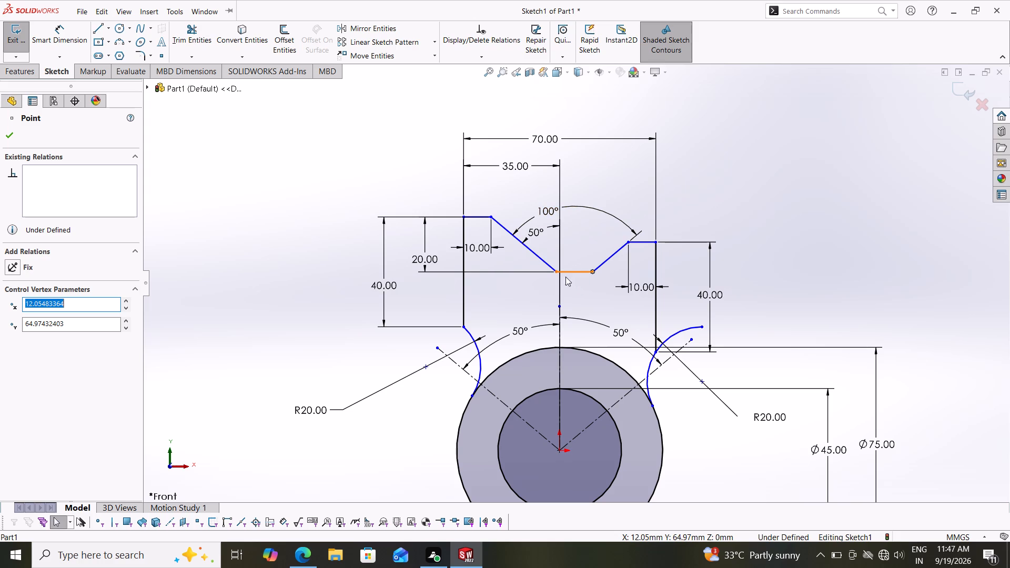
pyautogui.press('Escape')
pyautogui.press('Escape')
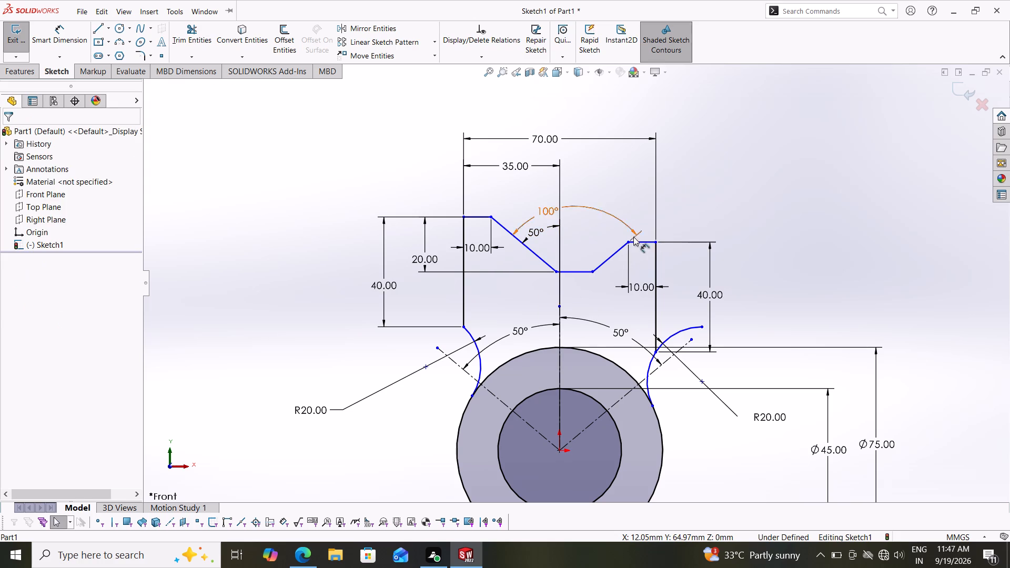
# Raise the inner end of the block's right top segment to about 83 mm above the origin.
pyautogui.moveTo(627, 241); pyautogui.dragTo(628, 209)
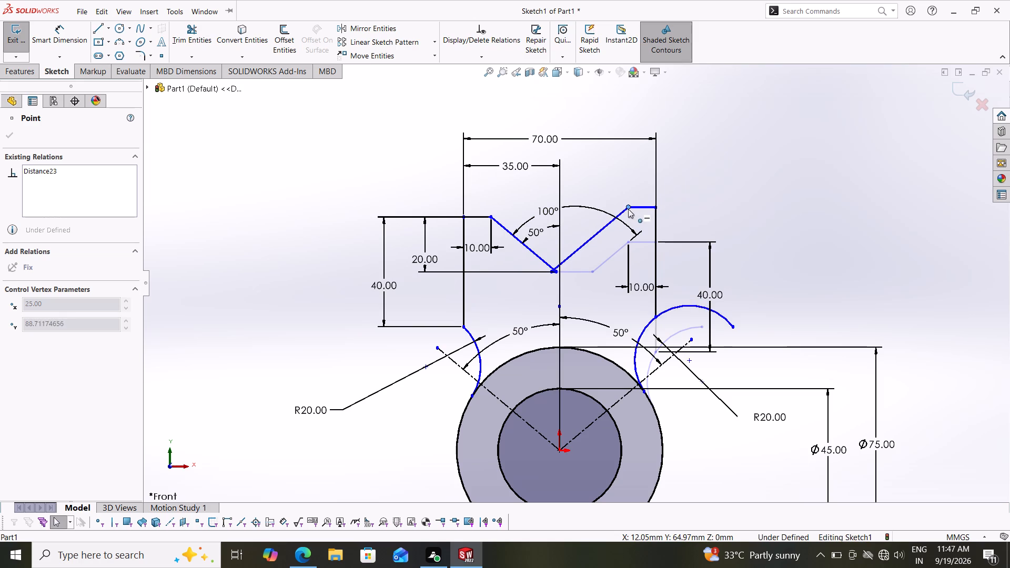
pyautogui.moveTo(628, 209); pyautogui.dragTo(643, 221)
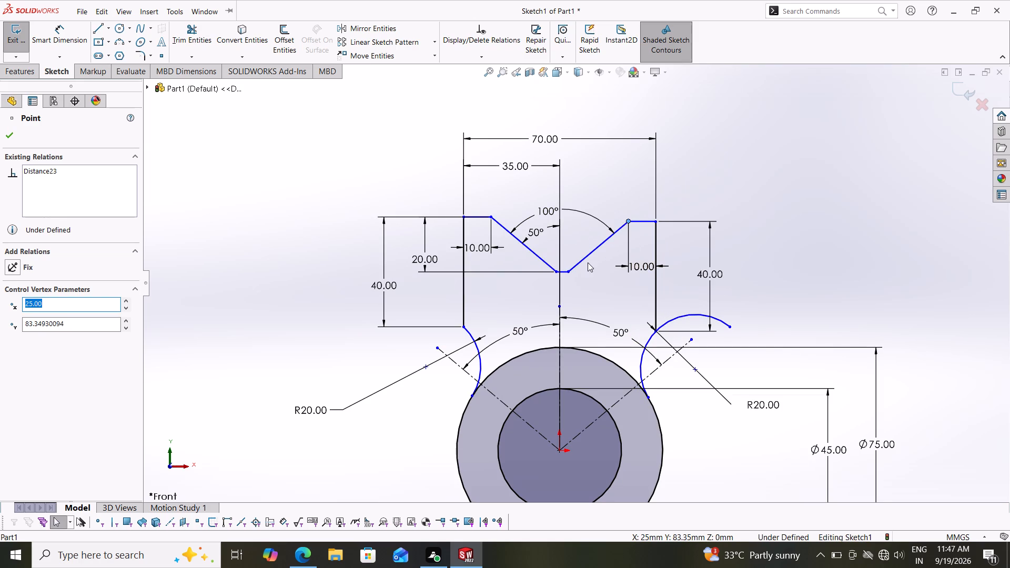
pyautogui.press('Escape')
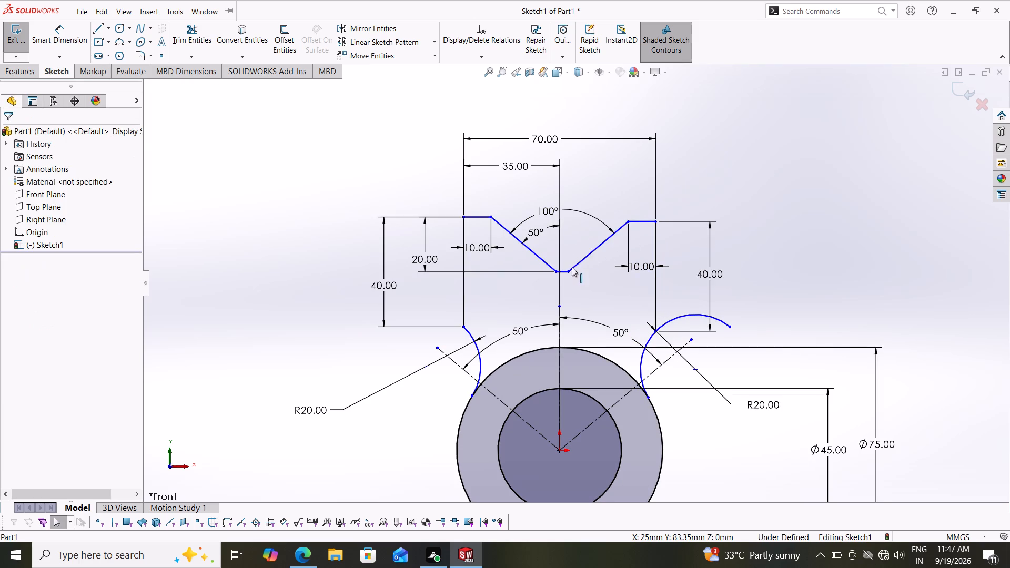
# Move the notch's left bottom corner to about 66 mm above the origin, closing the flat bottom nearly to a point.
pyautogui.moveTo(557, 272); pyautogui.dragTo(533, 266)
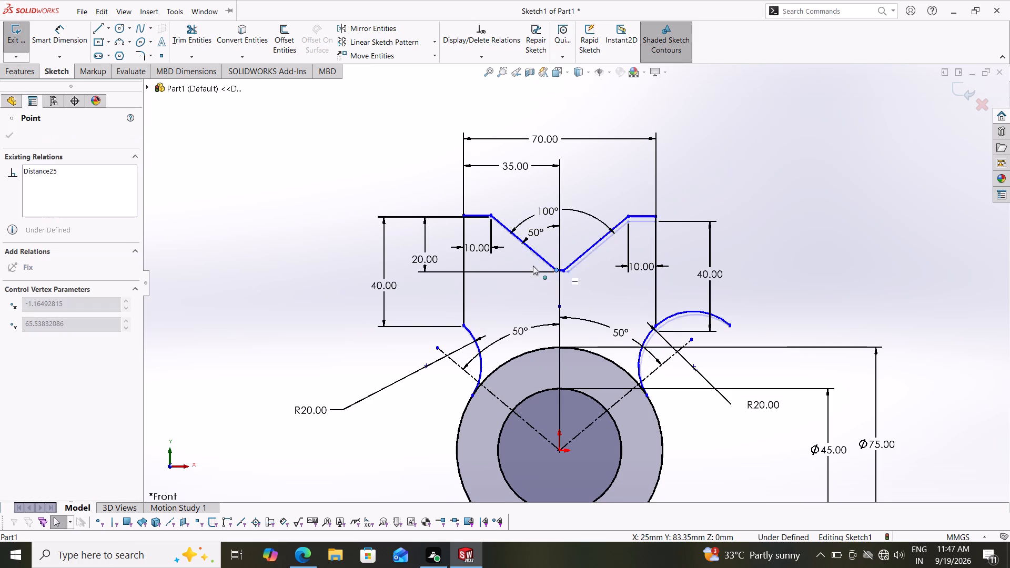
pyautogui.moveTo(533, 266); pyautogui.dragTo(520, 263)
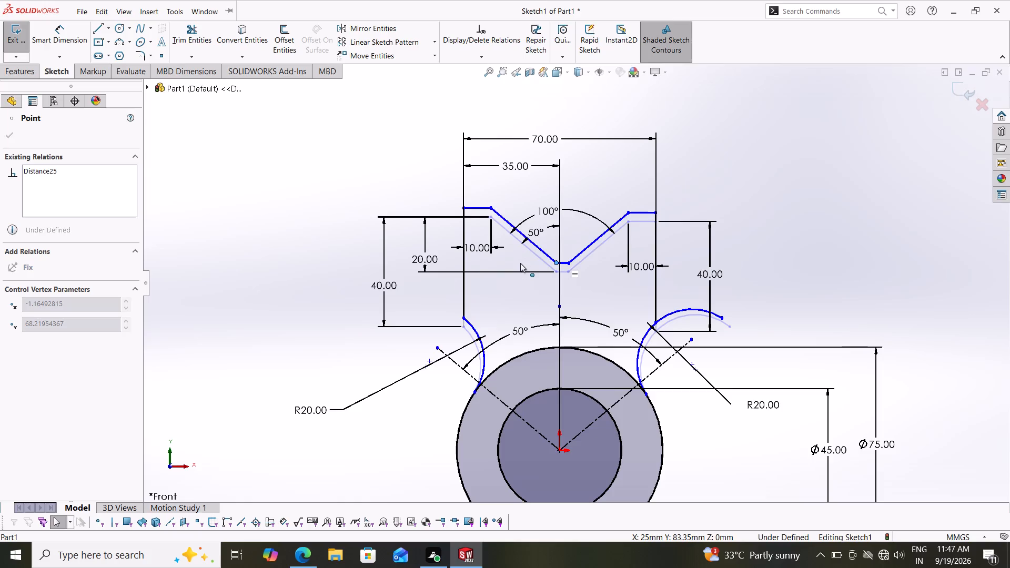
pyautogui.moveTo(520, 263); pyautogui.dragTo(519, 269)
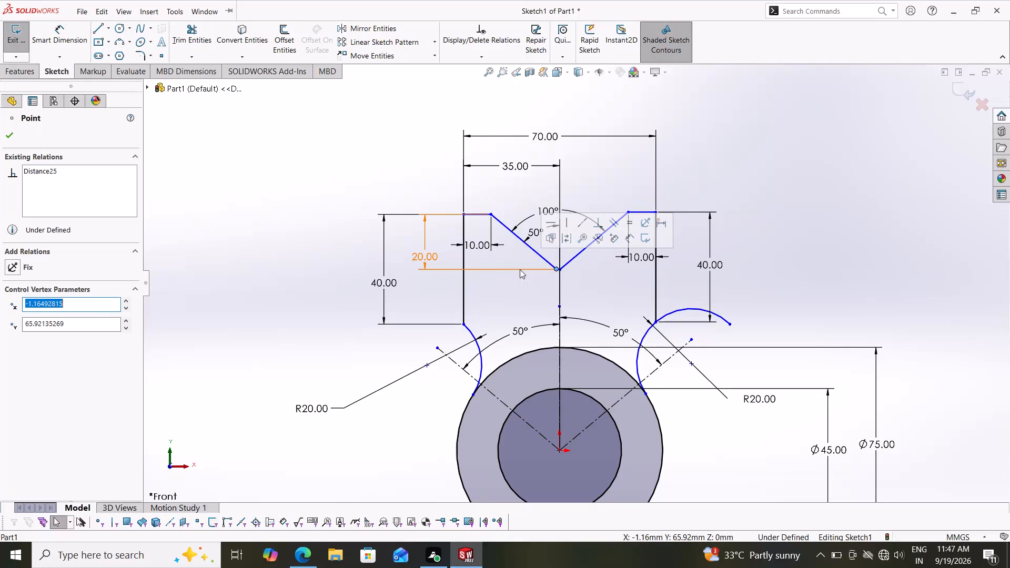
pyautogui.press('Escape')
pyautogui.press('Escape')
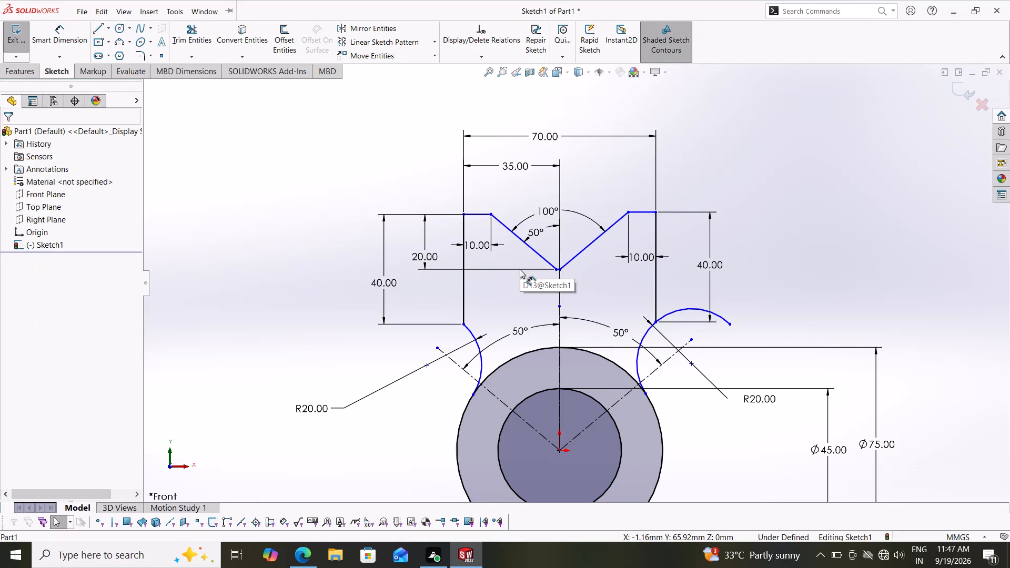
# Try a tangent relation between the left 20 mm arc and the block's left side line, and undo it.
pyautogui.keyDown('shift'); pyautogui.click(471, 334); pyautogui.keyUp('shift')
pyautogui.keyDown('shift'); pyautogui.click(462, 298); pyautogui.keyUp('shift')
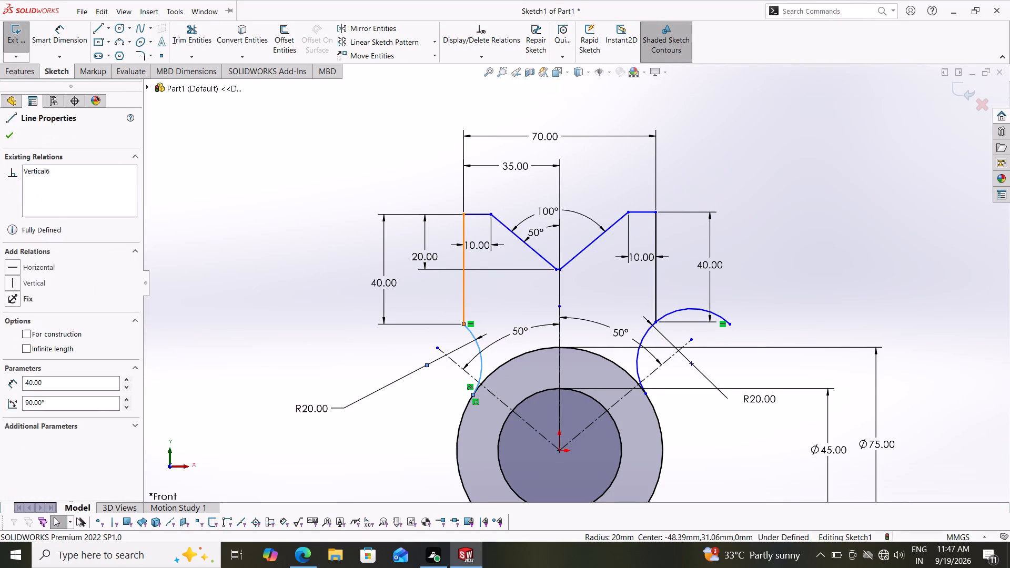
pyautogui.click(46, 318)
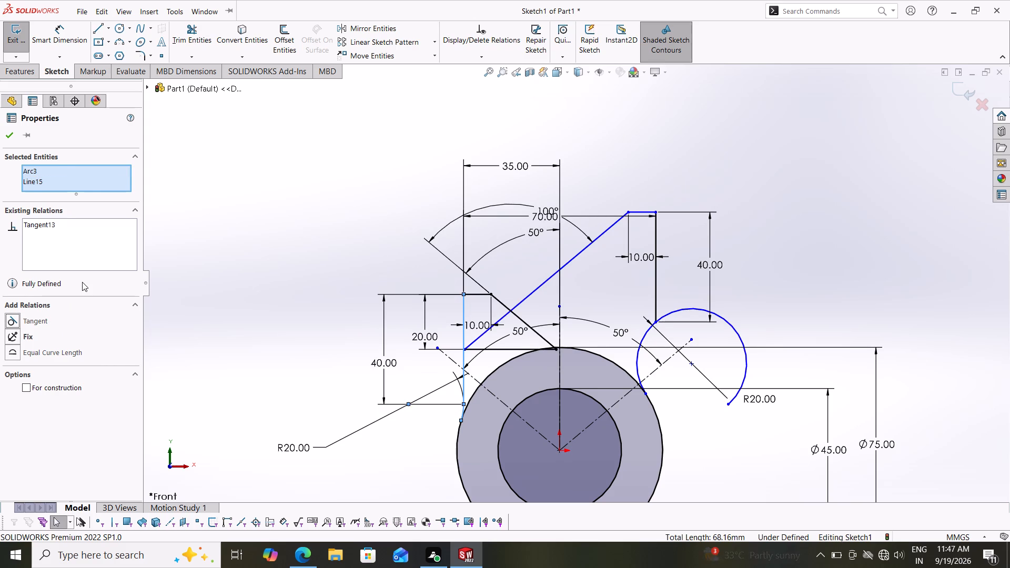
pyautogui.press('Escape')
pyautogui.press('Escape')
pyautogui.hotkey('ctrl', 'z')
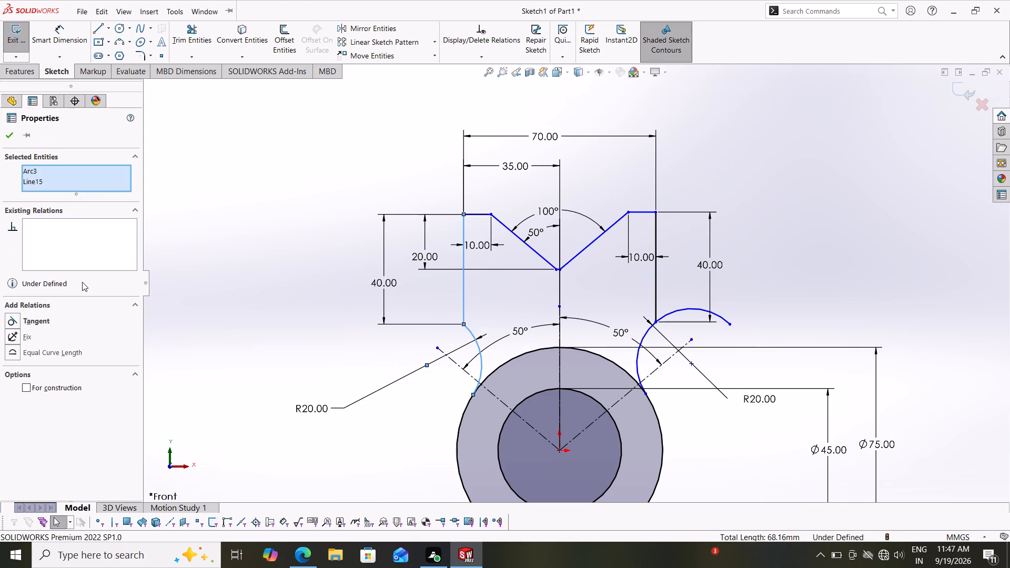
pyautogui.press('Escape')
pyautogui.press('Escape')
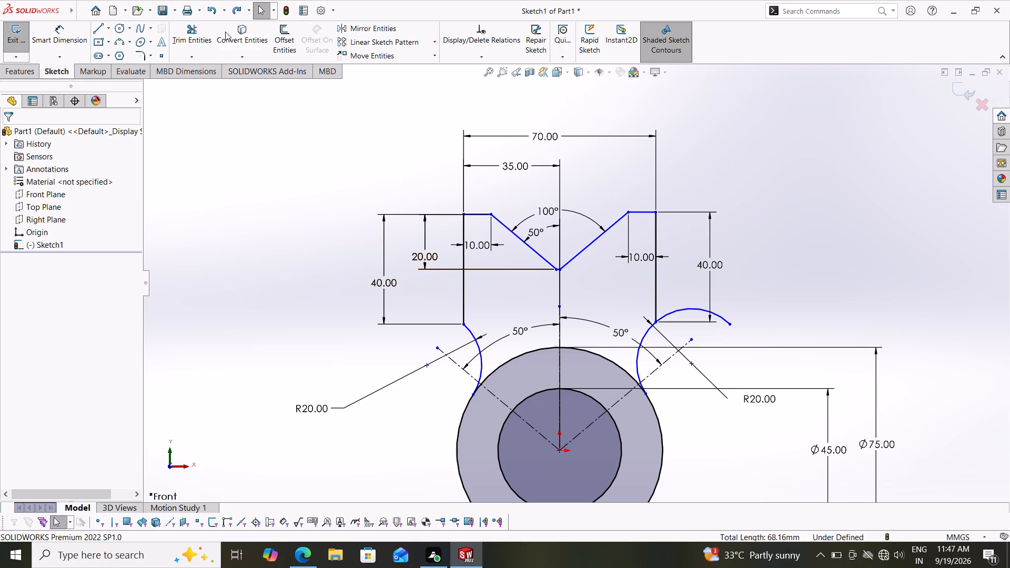
# Trim the surplus part of the right 20 mm arc extending outward beyond the block's right side line.
pyautogui.click(201, 29)
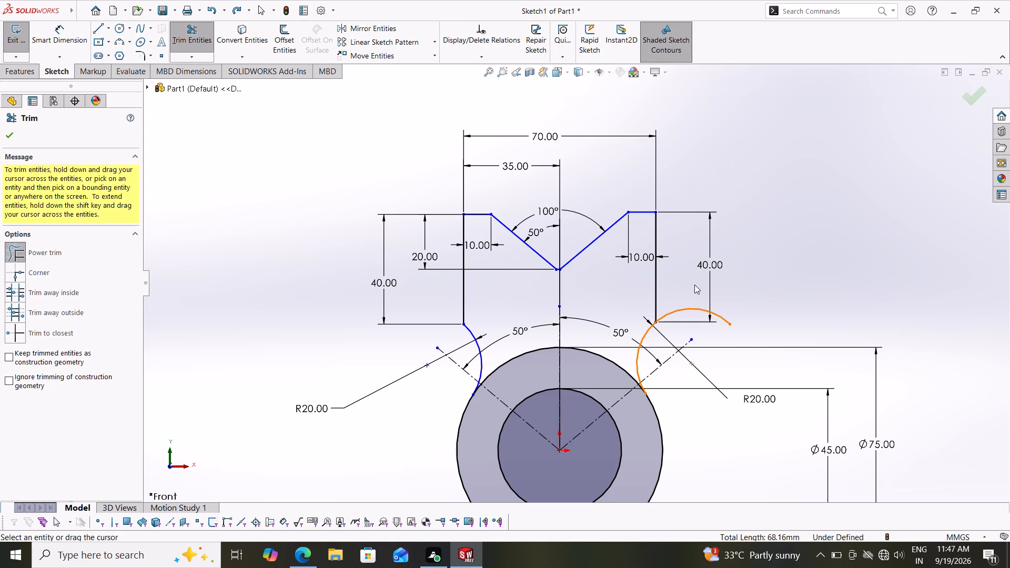
pyautogui.moveTo(693, 285); pyautogui.dragTo(704, 322)
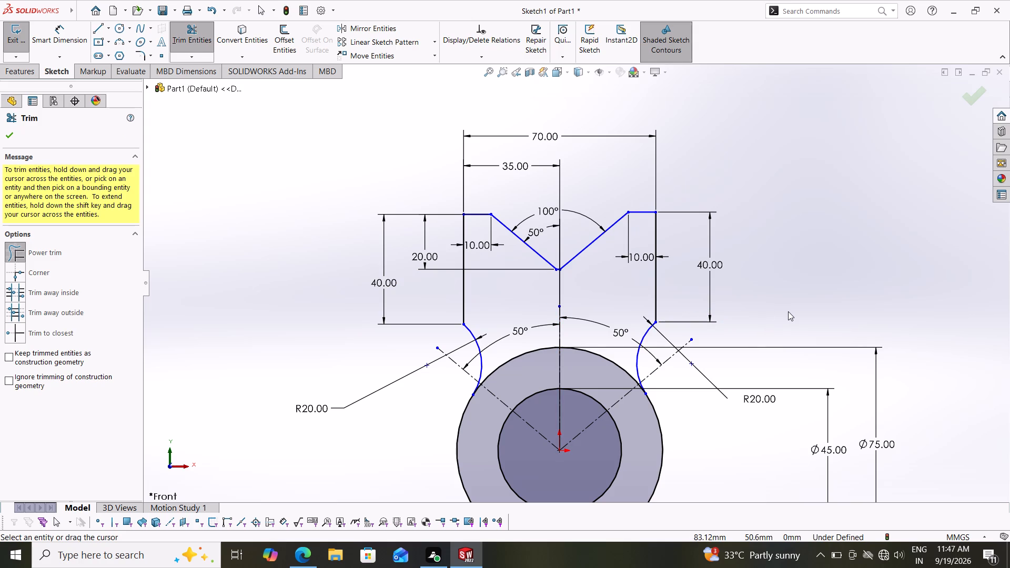
pyautogui.press('Escape')
pyautogui.press('Escape')
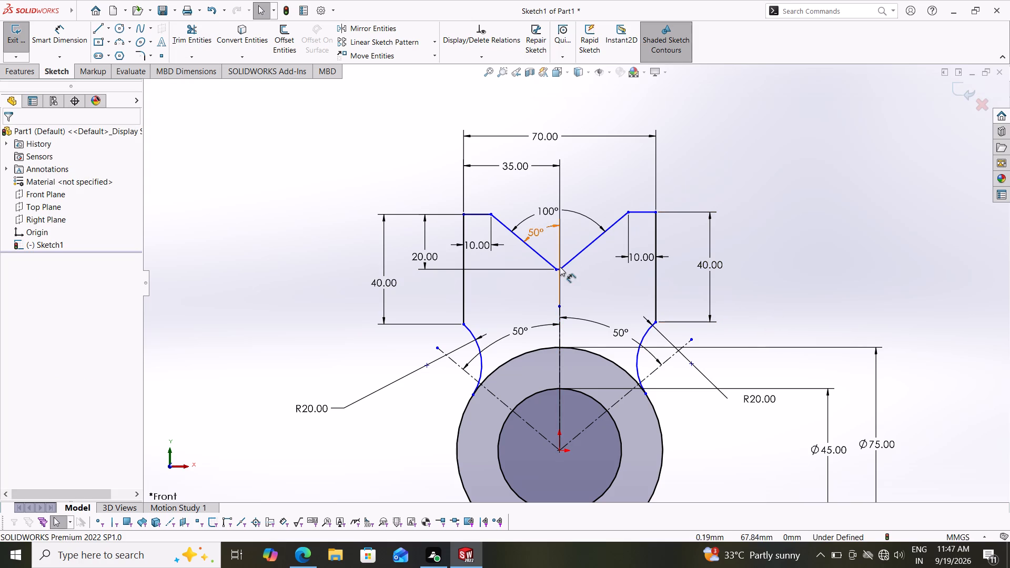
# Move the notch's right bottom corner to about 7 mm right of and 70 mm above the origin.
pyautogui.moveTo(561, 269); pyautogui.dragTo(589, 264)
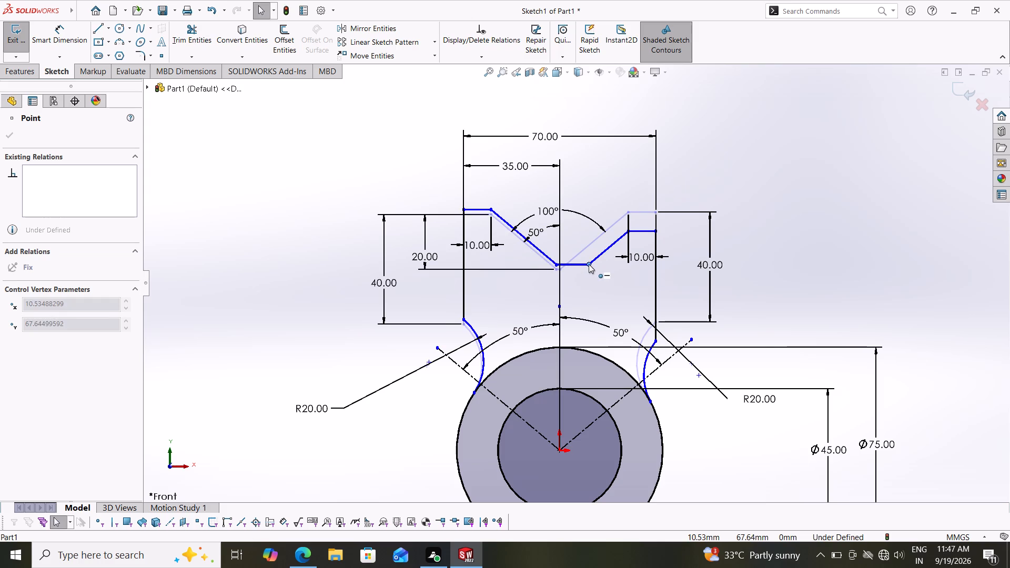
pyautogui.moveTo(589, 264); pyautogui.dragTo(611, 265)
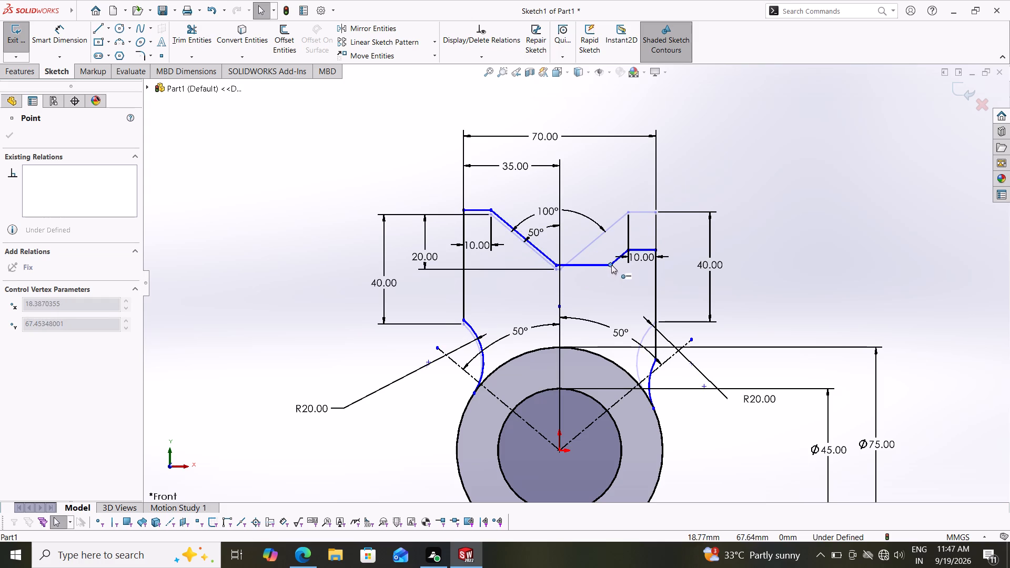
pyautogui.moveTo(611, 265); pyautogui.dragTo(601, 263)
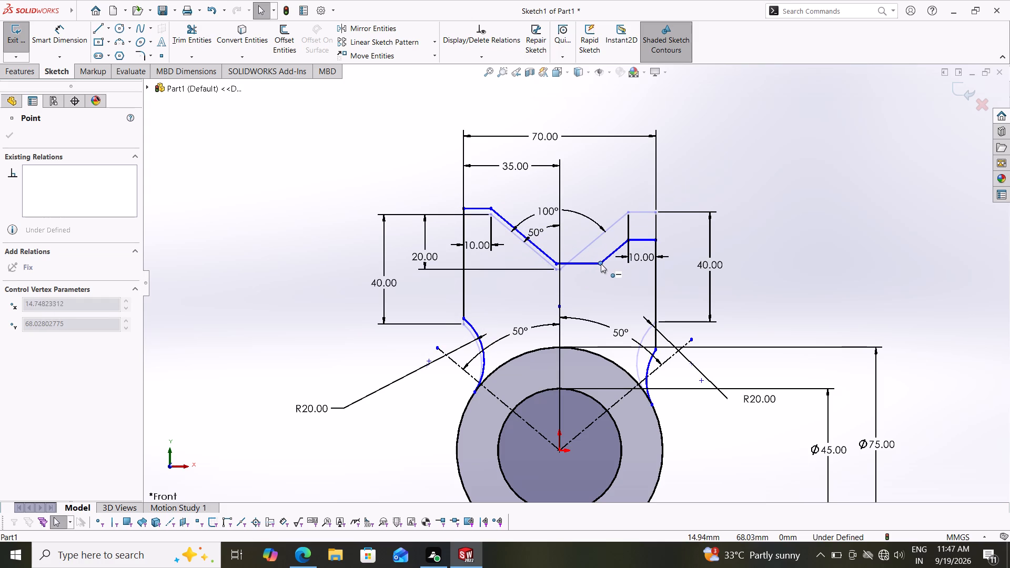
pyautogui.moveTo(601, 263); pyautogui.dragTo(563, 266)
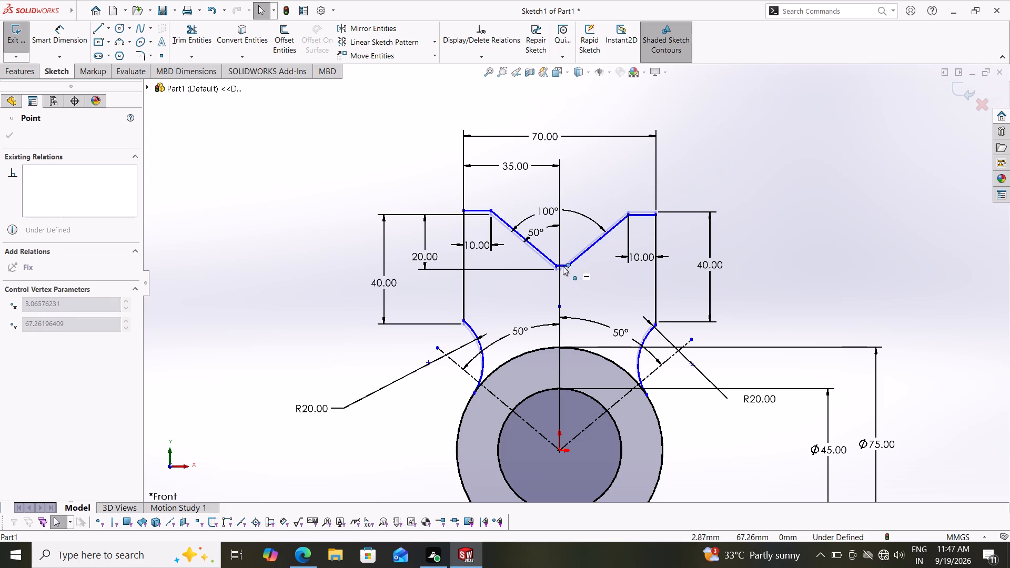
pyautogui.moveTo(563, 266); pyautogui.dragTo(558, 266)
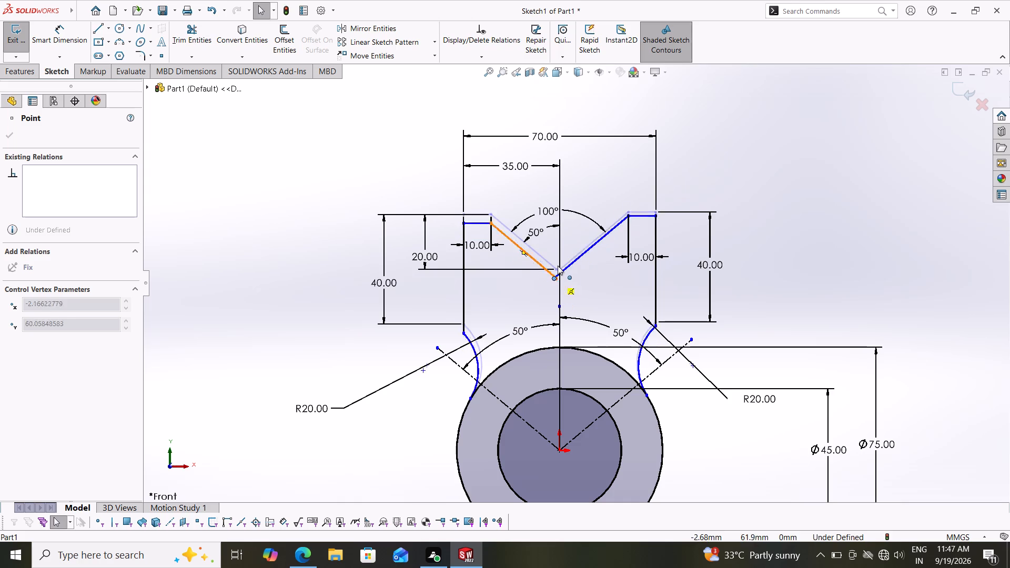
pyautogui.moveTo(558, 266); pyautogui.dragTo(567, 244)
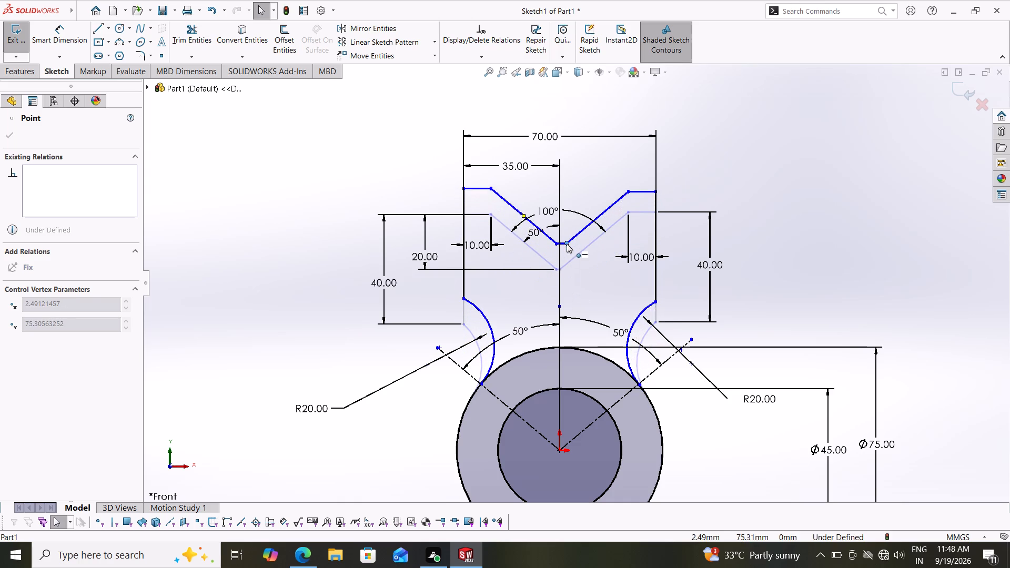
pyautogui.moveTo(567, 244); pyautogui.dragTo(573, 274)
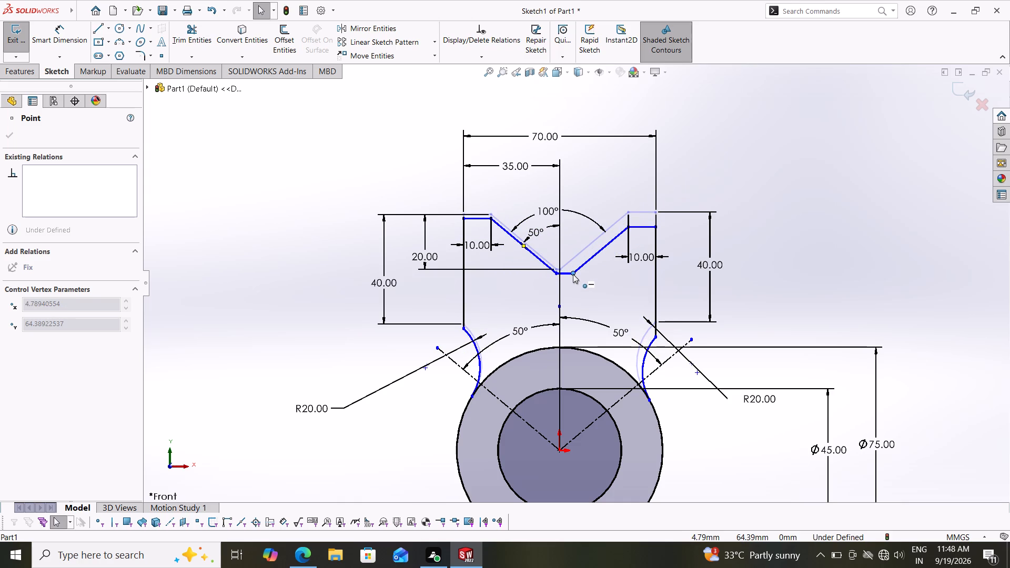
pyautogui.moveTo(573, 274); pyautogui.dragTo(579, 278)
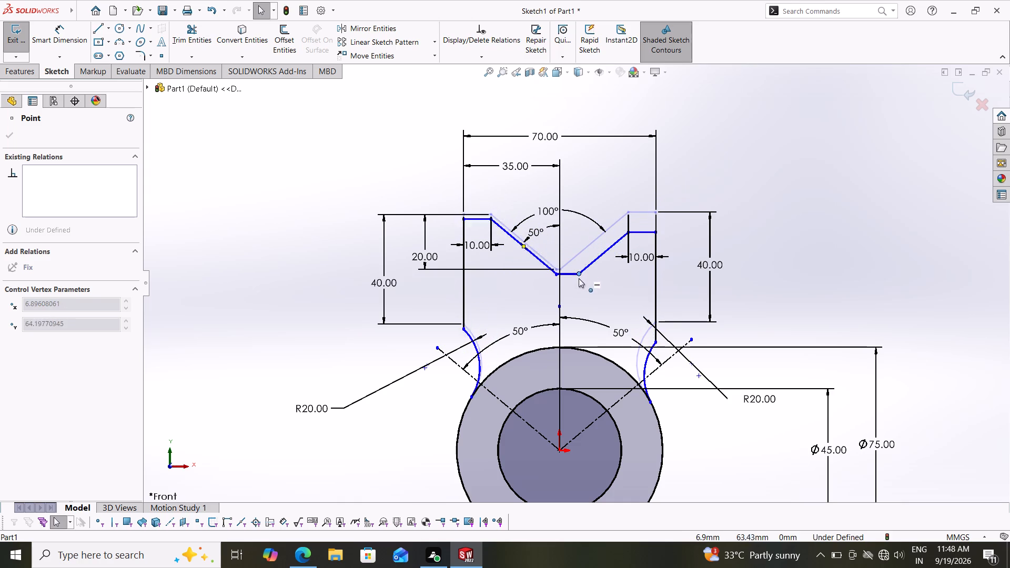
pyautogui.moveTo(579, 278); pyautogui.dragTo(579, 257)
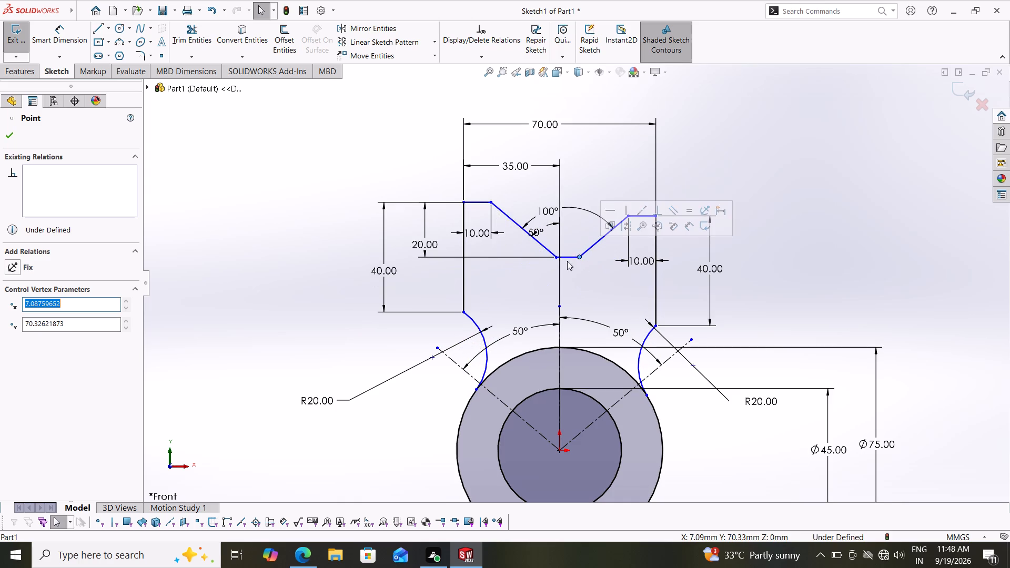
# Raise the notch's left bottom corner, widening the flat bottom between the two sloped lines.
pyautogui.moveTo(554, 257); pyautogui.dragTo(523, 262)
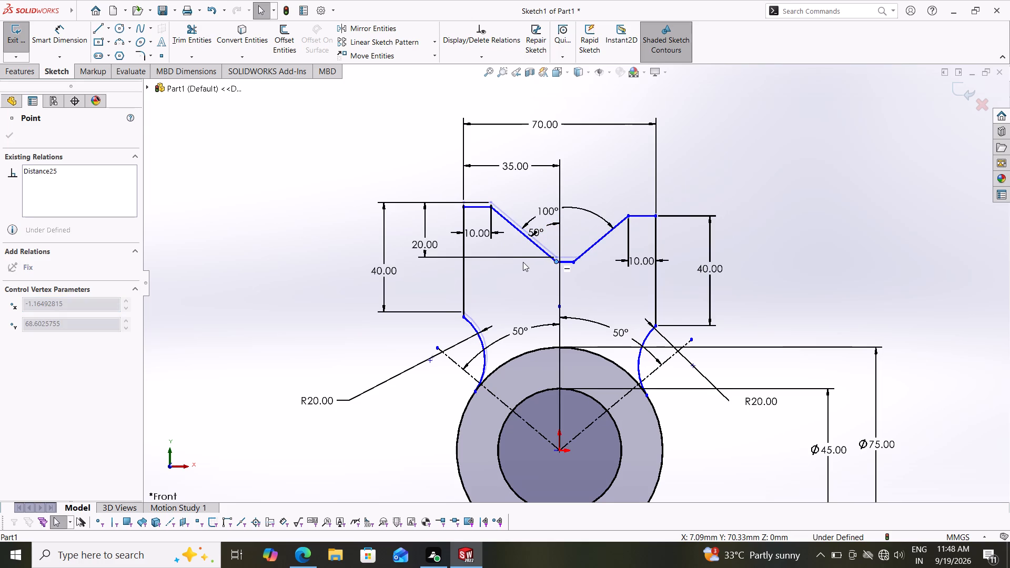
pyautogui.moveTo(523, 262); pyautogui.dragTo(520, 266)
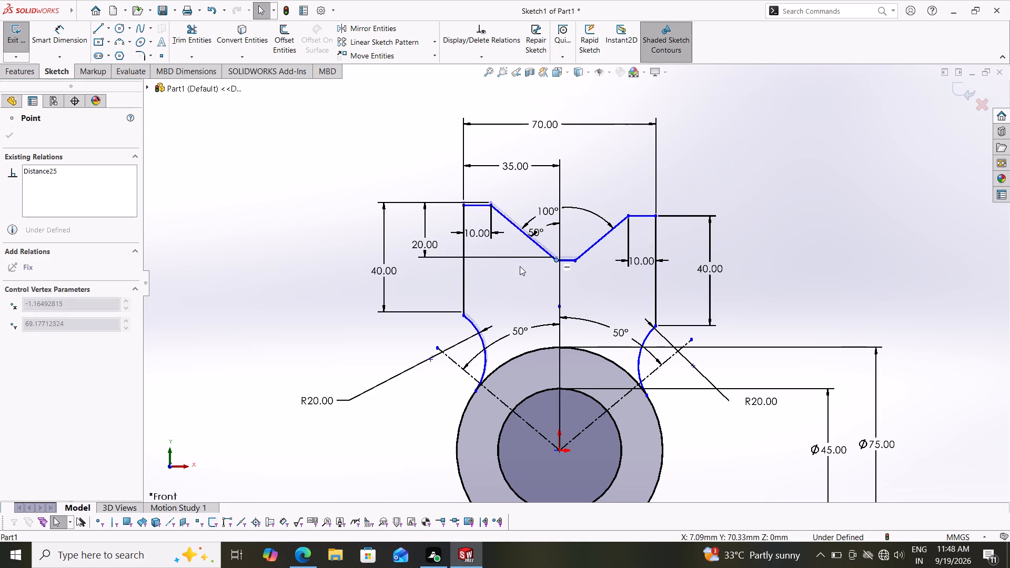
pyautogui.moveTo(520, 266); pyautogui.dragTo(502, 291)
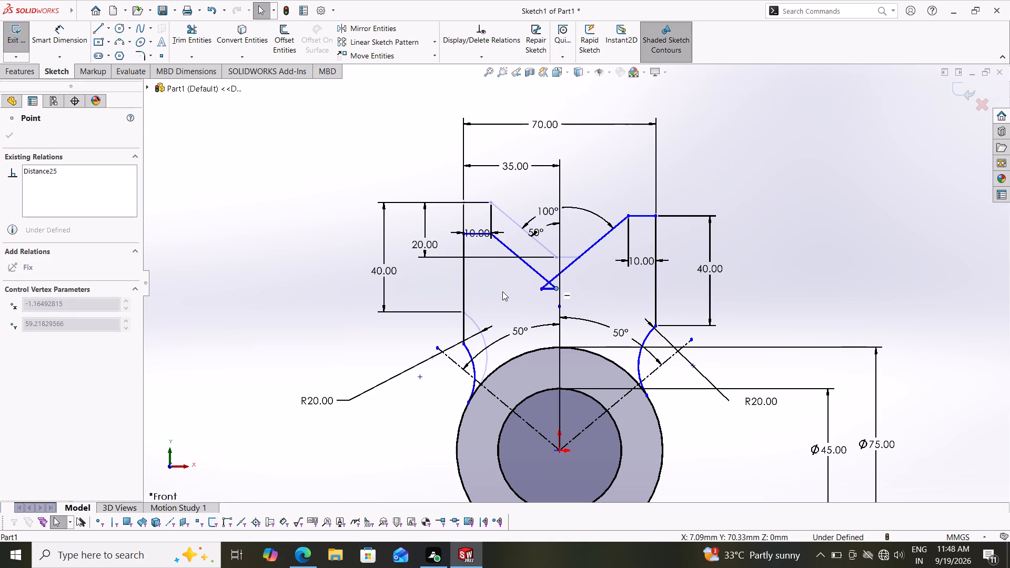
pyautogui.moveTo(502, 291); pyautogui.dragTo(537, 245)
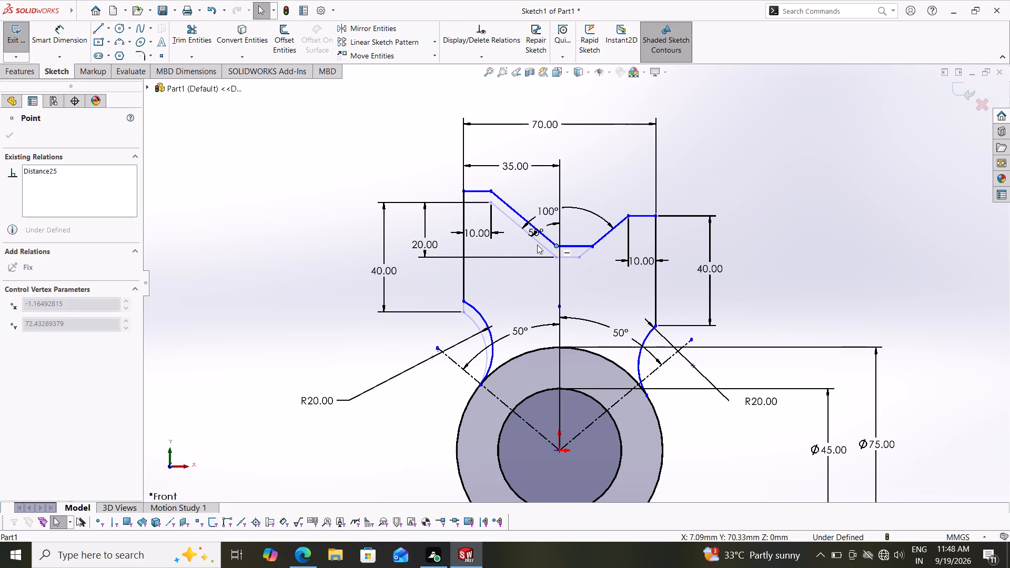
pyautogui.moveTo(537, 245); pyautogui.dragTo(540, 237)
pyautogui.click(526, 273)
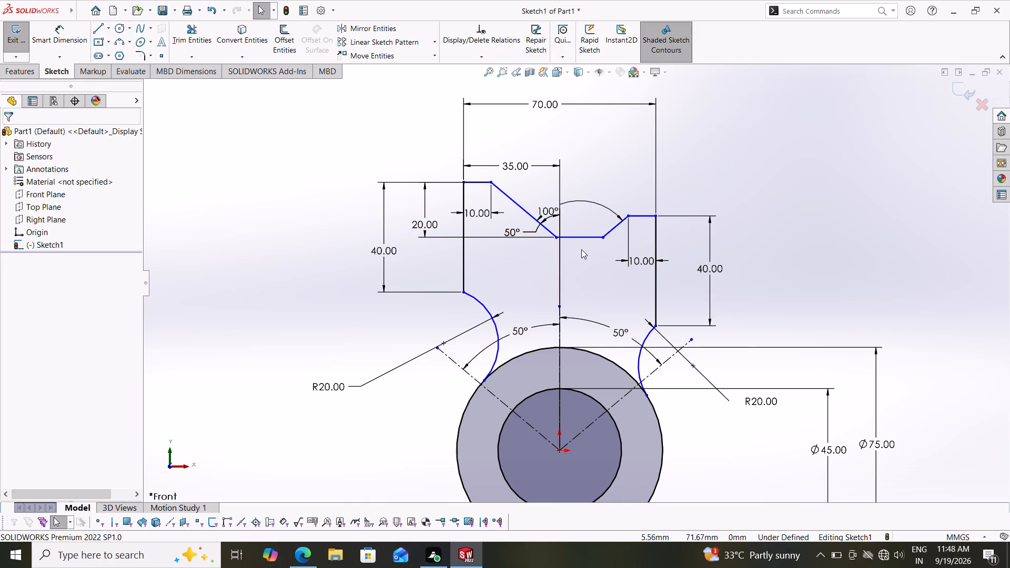
# Move the notch's right bottom corner inward to about 7 mm from the centreline and set the flat bottom about 76 mm above the origin.
pyautogui.moveTo(602, 238); pyautogui.dragTo(600, 221)
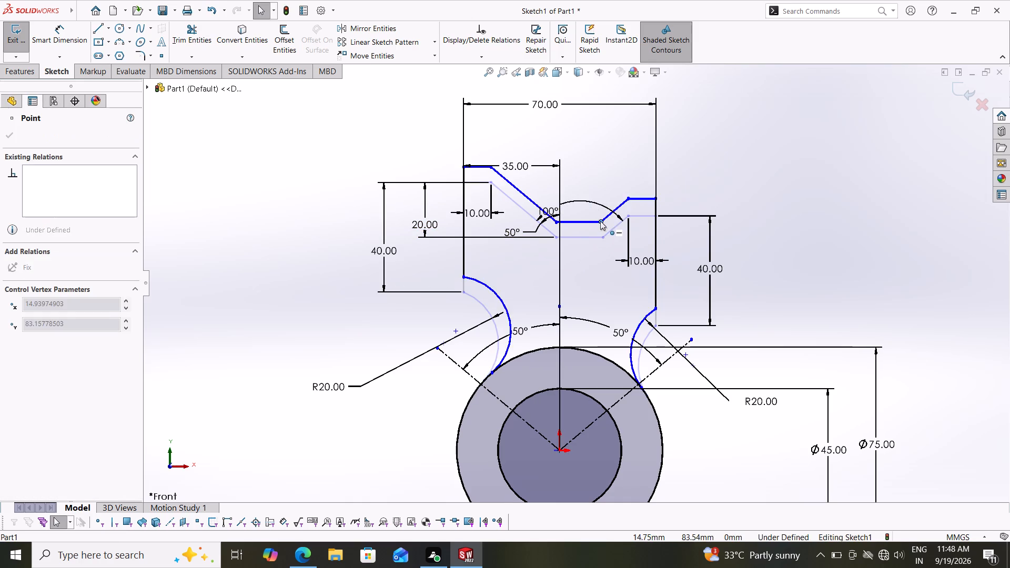
pyautogui.moveTo(600, 221); pyautogui.dragTo(582, 235)
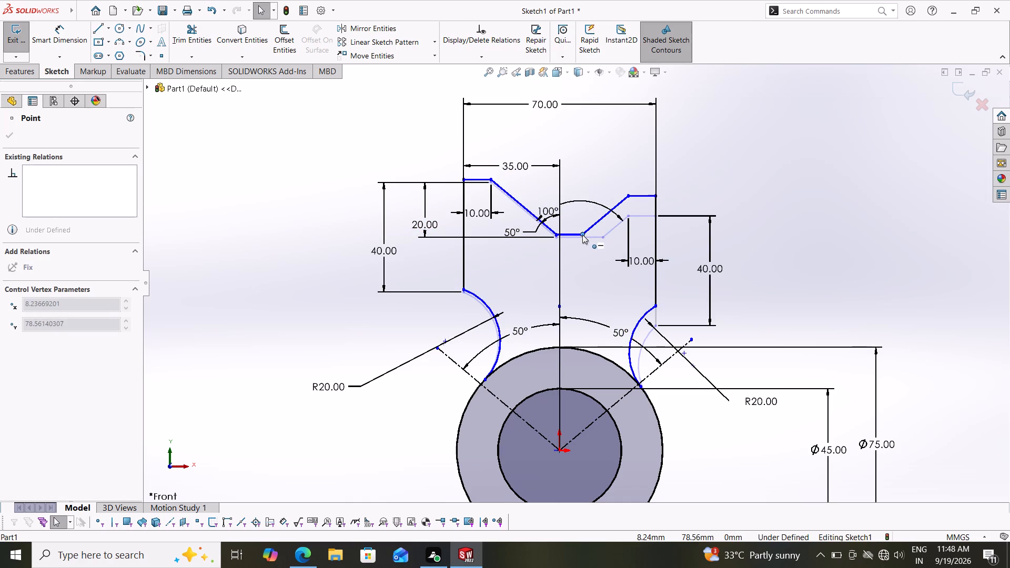
pyautogui.moveTo(582, 235); pyautogui.dragTo(579, 239)
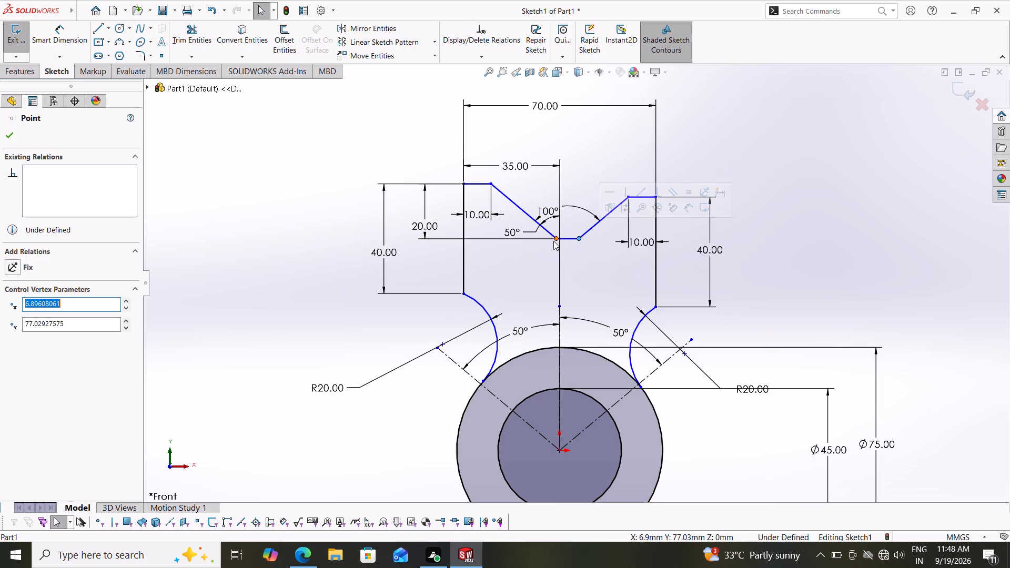
pyautogui.moveTo(553, 241); pyautogui.dragTo(509, 241)
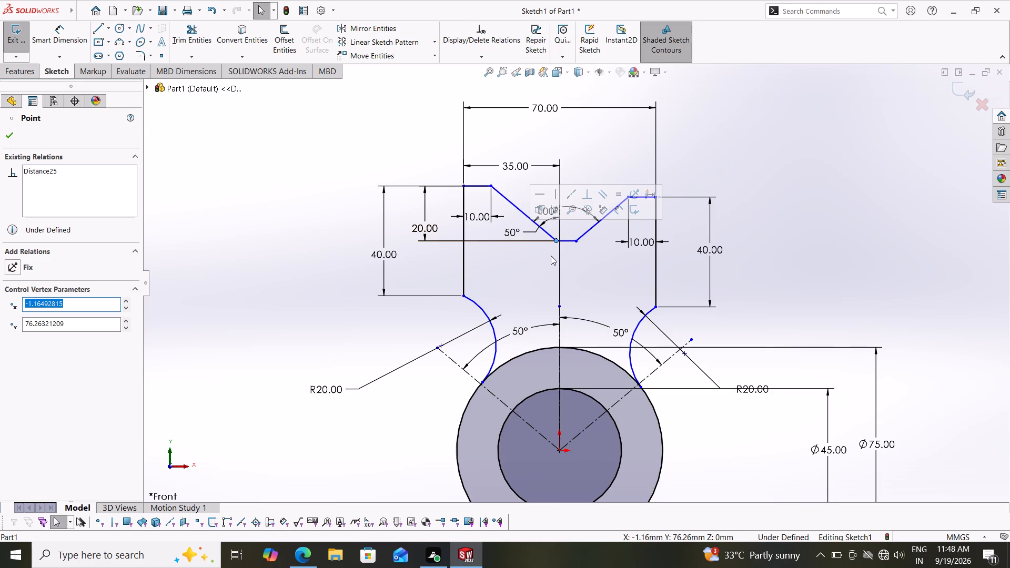
pyautogui.press('Escape')
pyautogui.press('Escape')
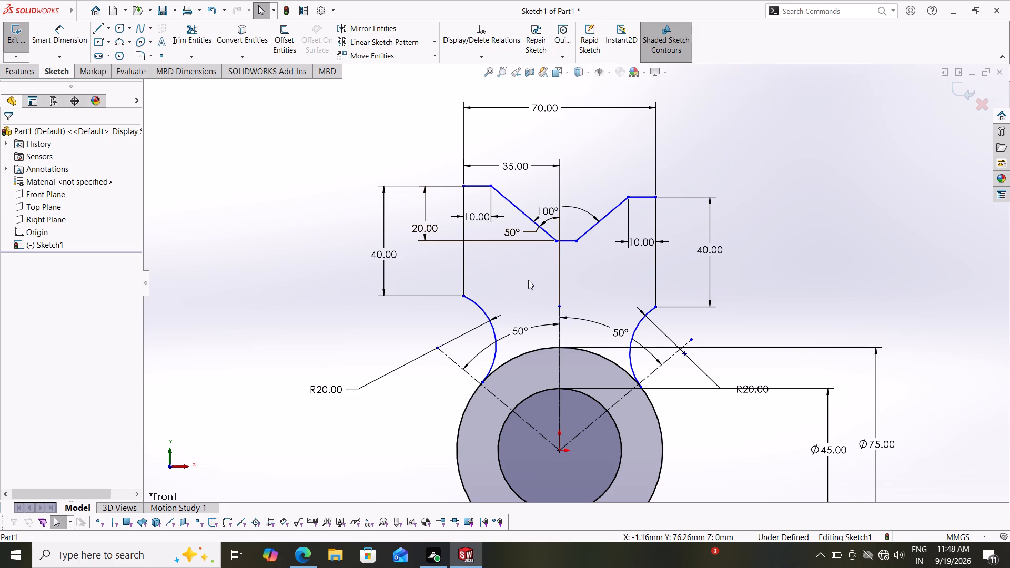
# Dimension the vertical depth from the block's top right corner to the notch's right bottom corner as 20 mm.
pyautogui.click(41, 37)
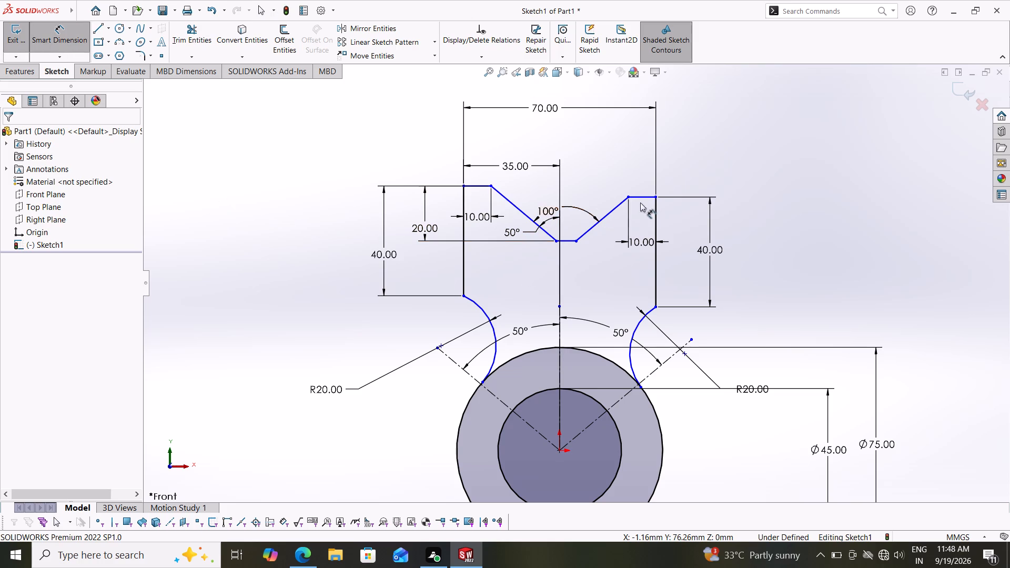
pyautogui.click(656, 195)
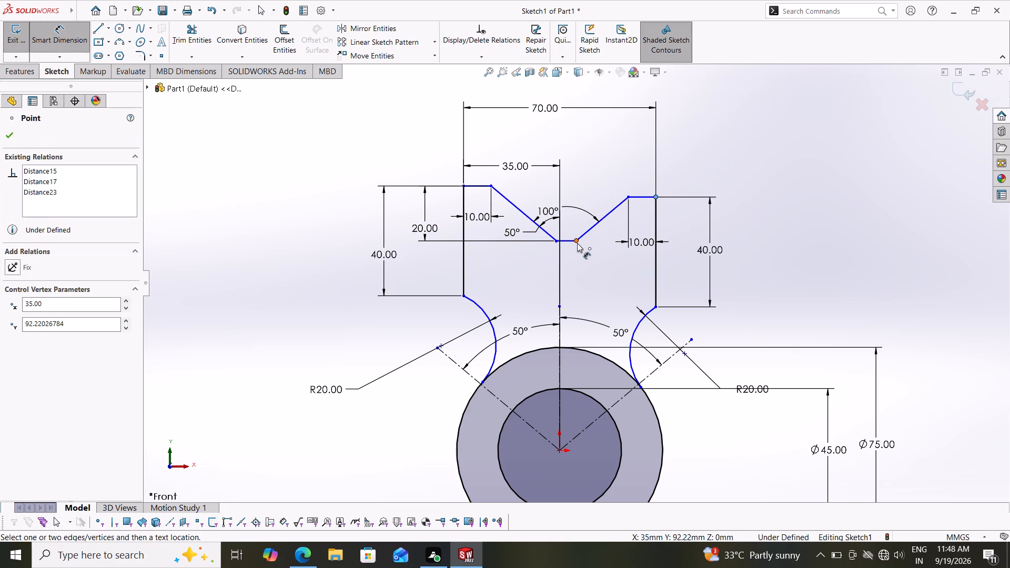
pyautogui.click(577, 243)
pyautogui.click(738, 228)
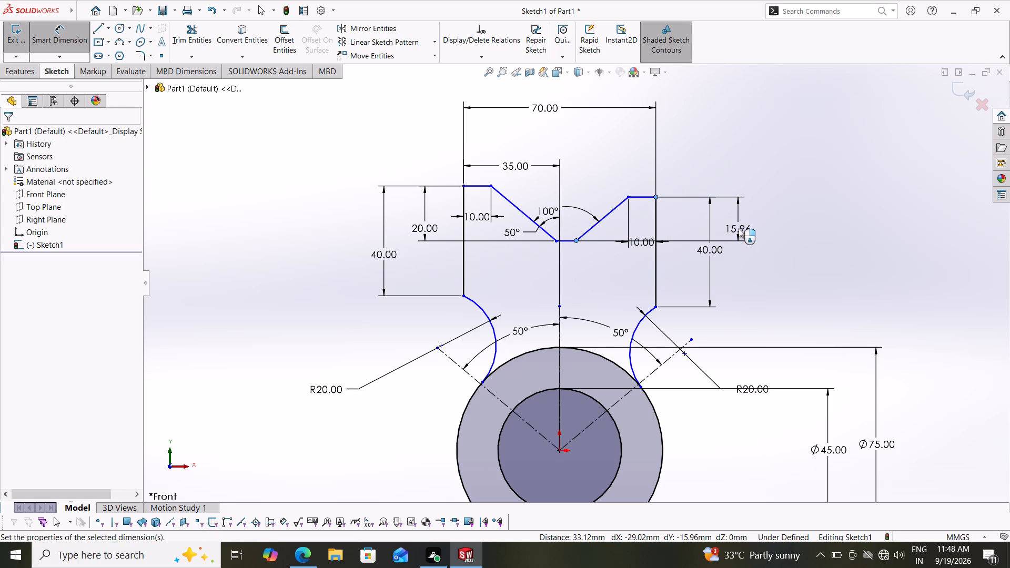
pyautogui.write('20')
pyautogui.press('Return')
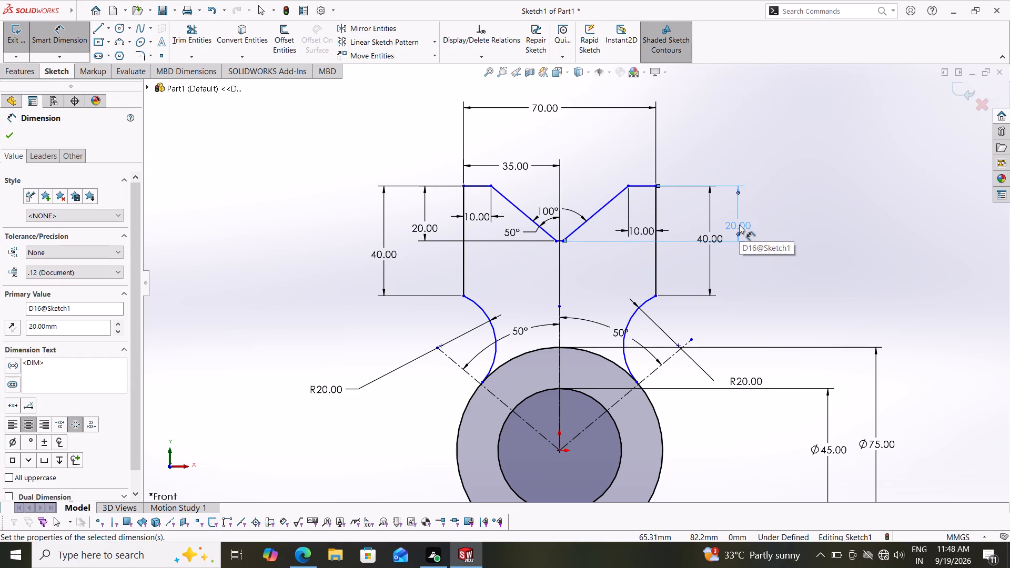
pyautogui.press('Escape')
pyautogui.press('Escape')
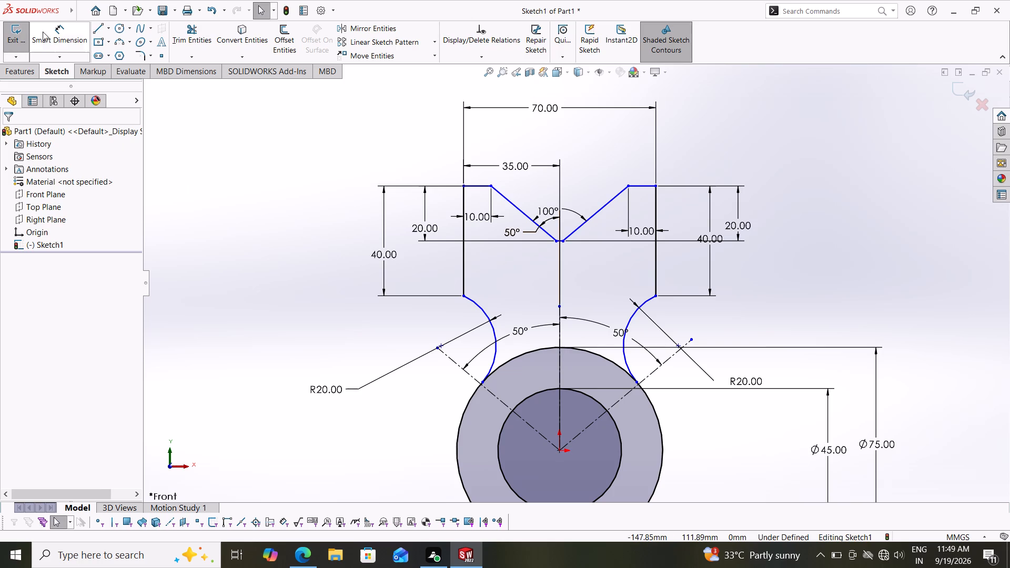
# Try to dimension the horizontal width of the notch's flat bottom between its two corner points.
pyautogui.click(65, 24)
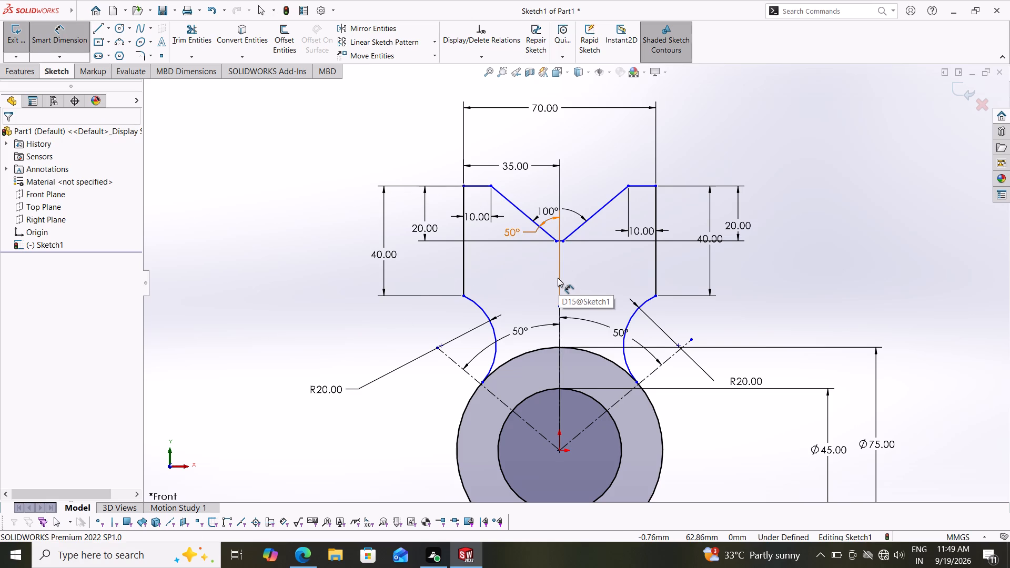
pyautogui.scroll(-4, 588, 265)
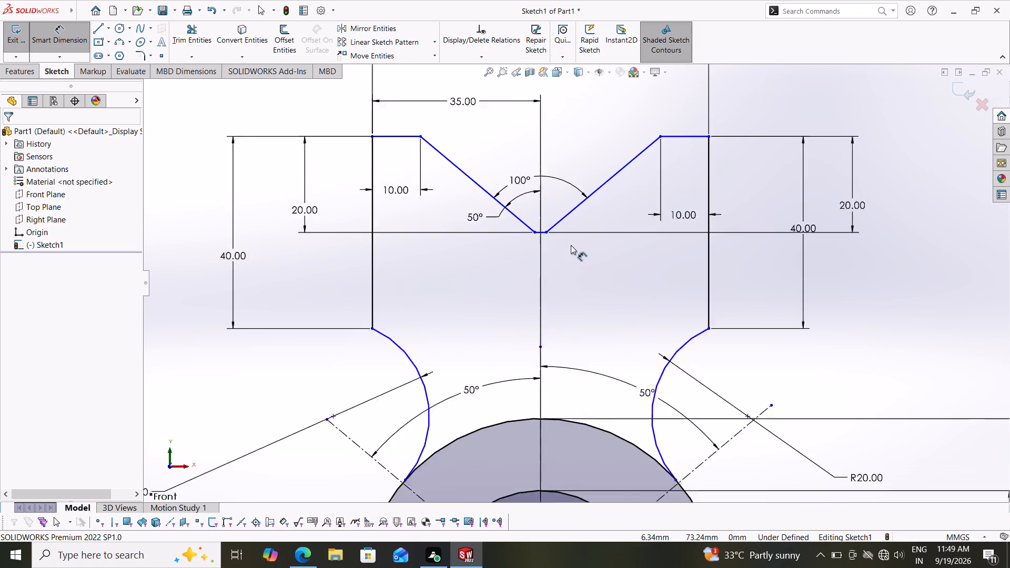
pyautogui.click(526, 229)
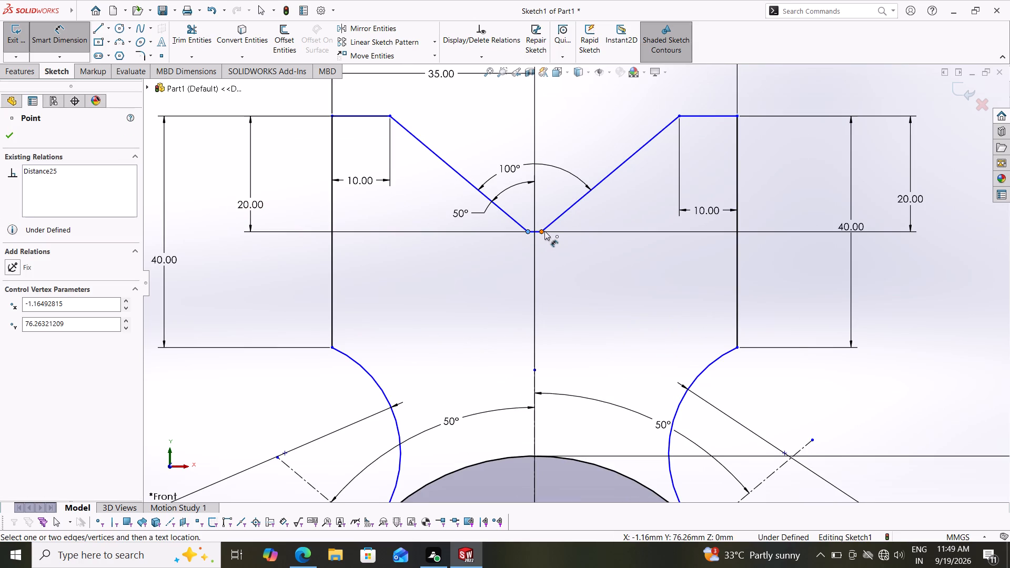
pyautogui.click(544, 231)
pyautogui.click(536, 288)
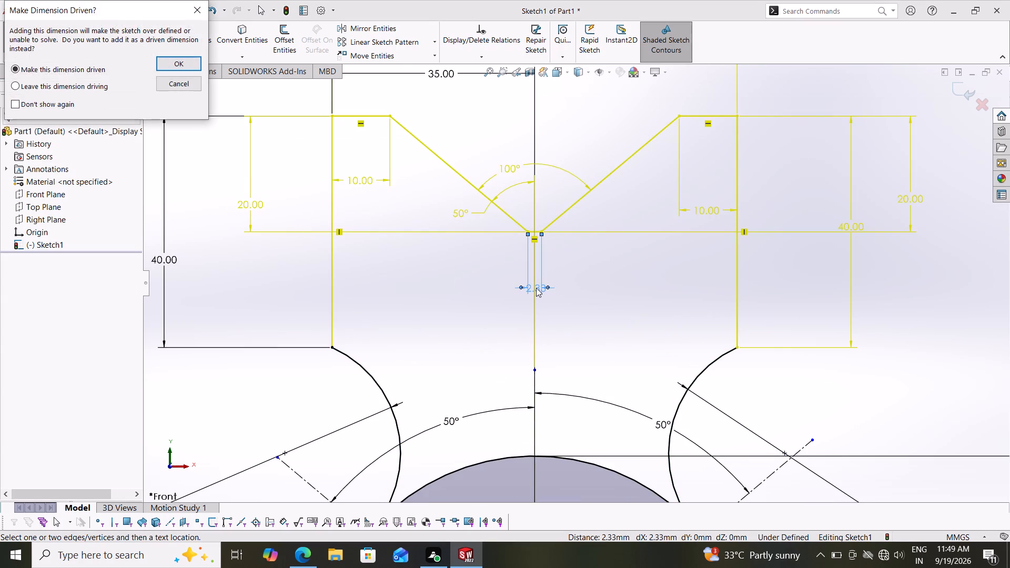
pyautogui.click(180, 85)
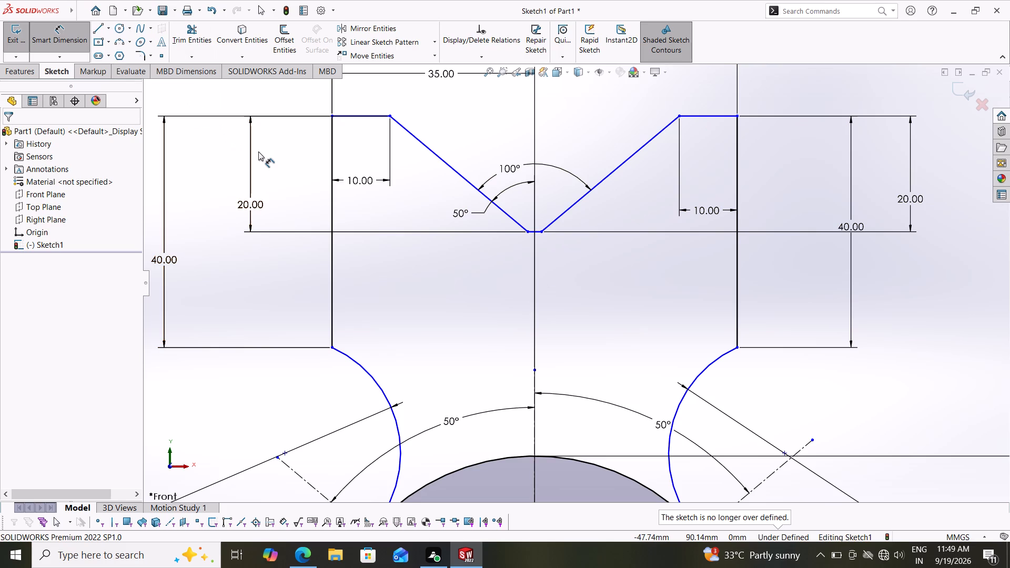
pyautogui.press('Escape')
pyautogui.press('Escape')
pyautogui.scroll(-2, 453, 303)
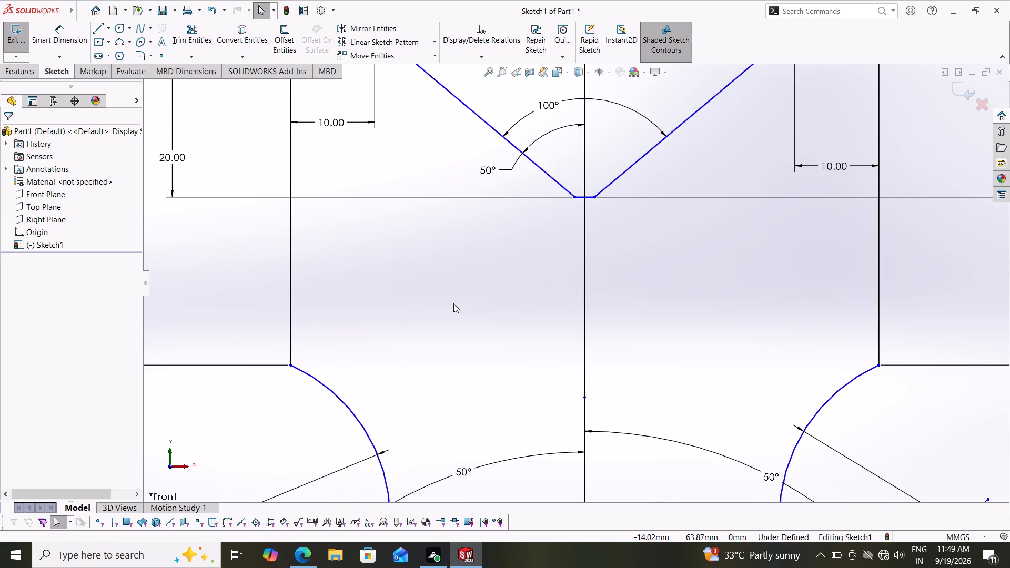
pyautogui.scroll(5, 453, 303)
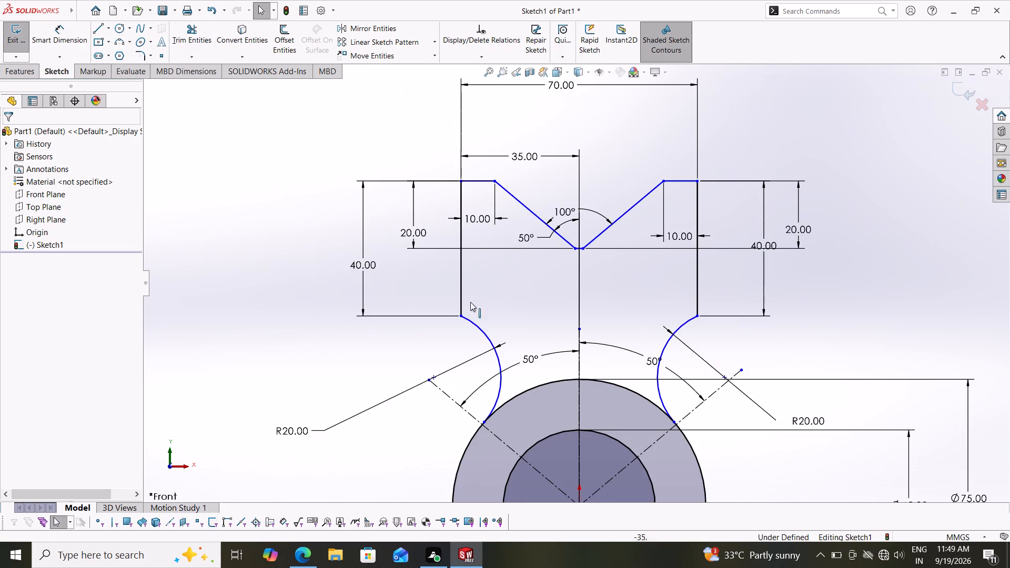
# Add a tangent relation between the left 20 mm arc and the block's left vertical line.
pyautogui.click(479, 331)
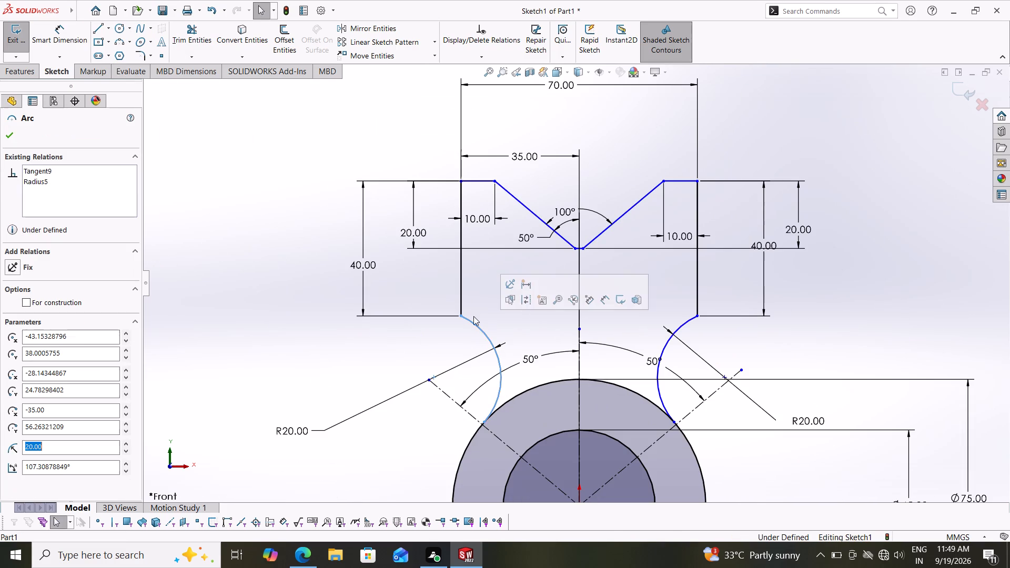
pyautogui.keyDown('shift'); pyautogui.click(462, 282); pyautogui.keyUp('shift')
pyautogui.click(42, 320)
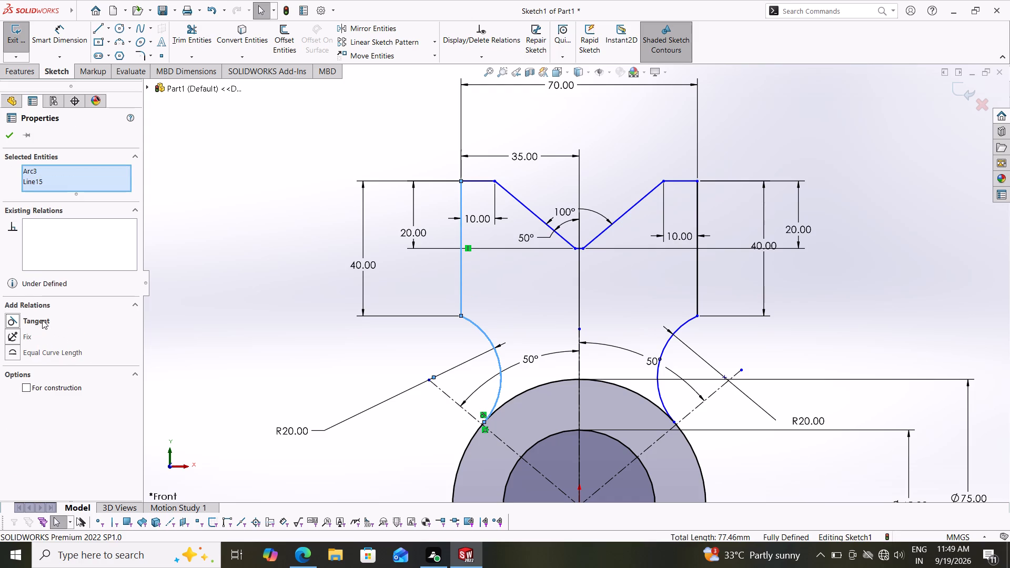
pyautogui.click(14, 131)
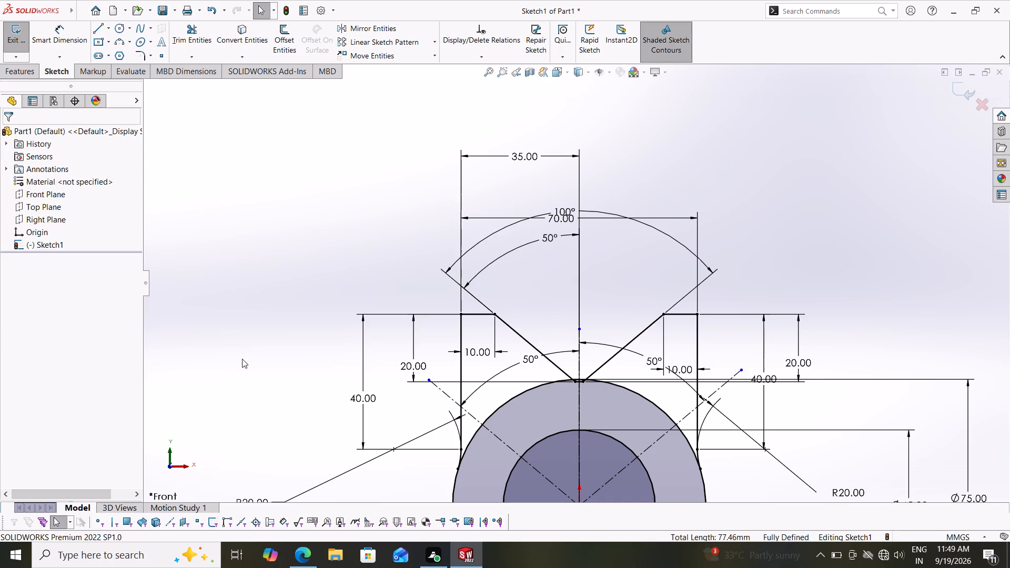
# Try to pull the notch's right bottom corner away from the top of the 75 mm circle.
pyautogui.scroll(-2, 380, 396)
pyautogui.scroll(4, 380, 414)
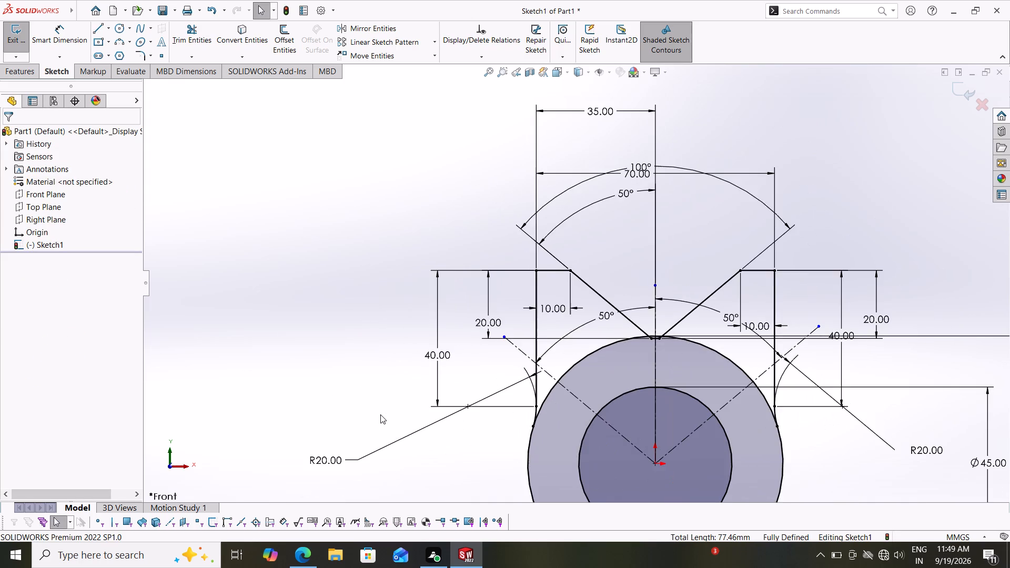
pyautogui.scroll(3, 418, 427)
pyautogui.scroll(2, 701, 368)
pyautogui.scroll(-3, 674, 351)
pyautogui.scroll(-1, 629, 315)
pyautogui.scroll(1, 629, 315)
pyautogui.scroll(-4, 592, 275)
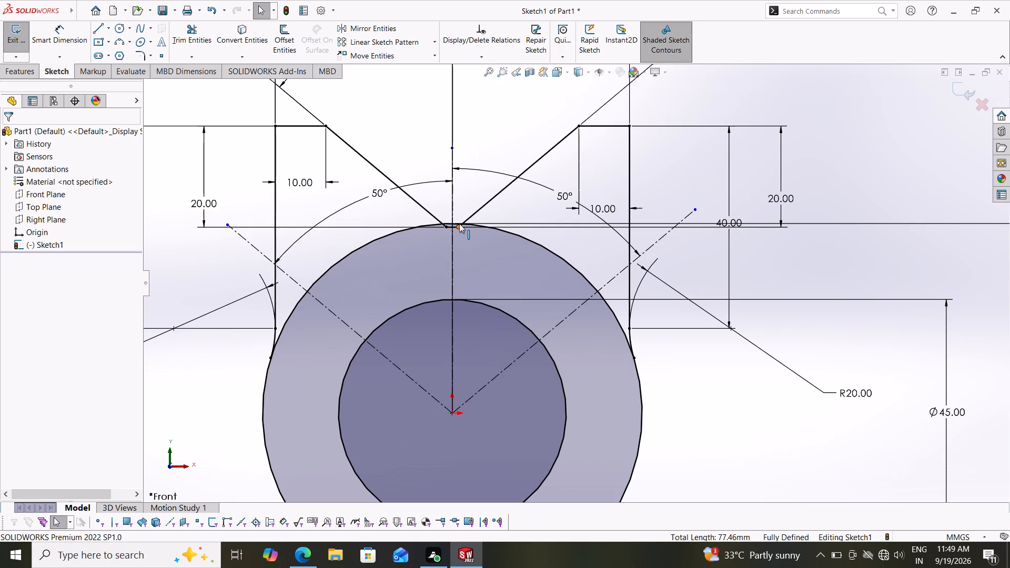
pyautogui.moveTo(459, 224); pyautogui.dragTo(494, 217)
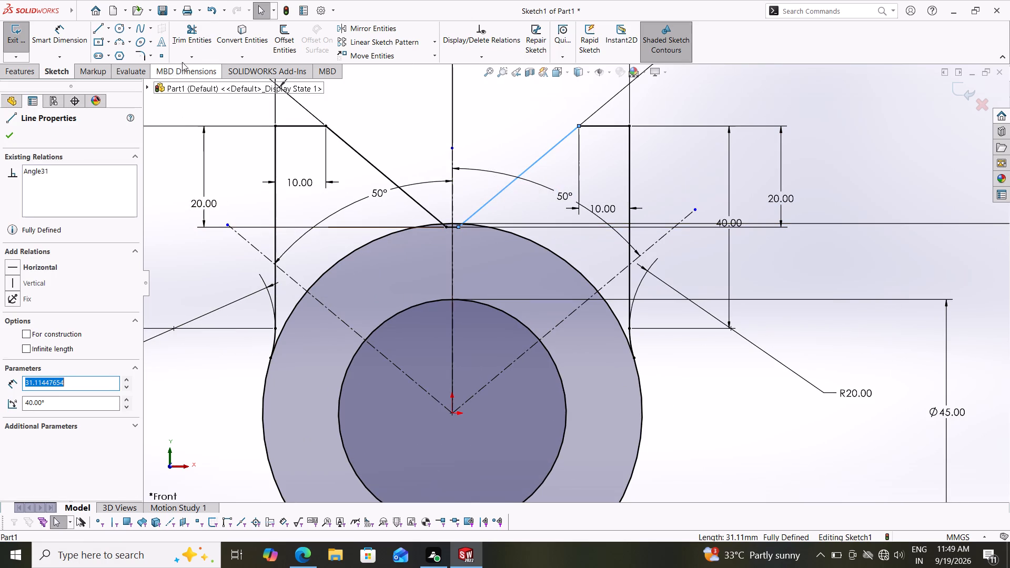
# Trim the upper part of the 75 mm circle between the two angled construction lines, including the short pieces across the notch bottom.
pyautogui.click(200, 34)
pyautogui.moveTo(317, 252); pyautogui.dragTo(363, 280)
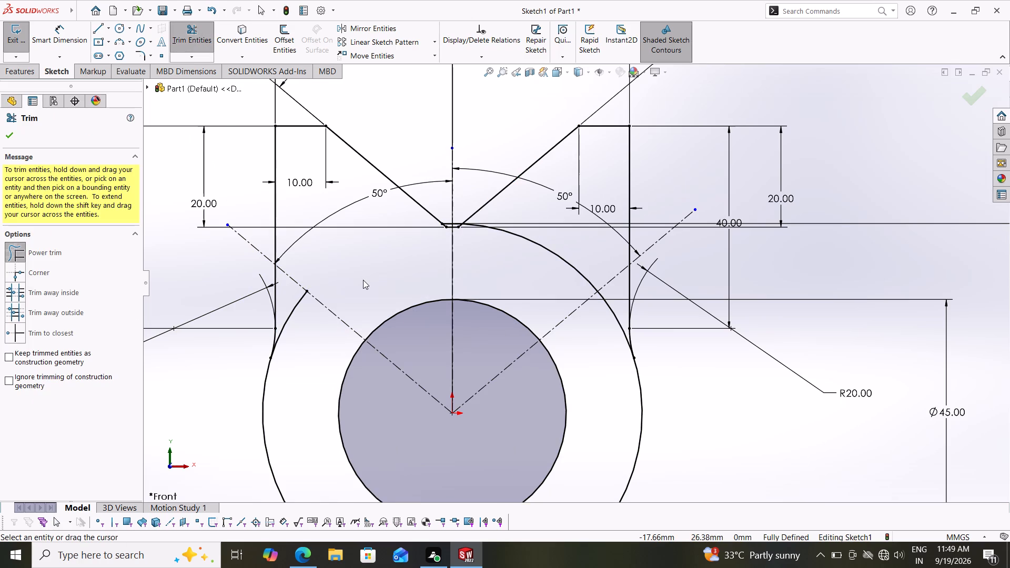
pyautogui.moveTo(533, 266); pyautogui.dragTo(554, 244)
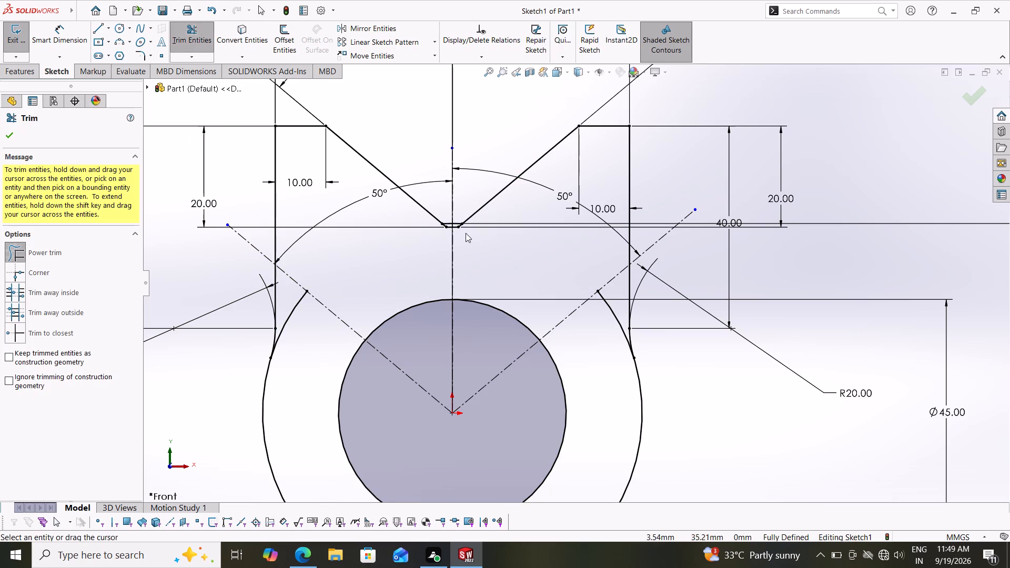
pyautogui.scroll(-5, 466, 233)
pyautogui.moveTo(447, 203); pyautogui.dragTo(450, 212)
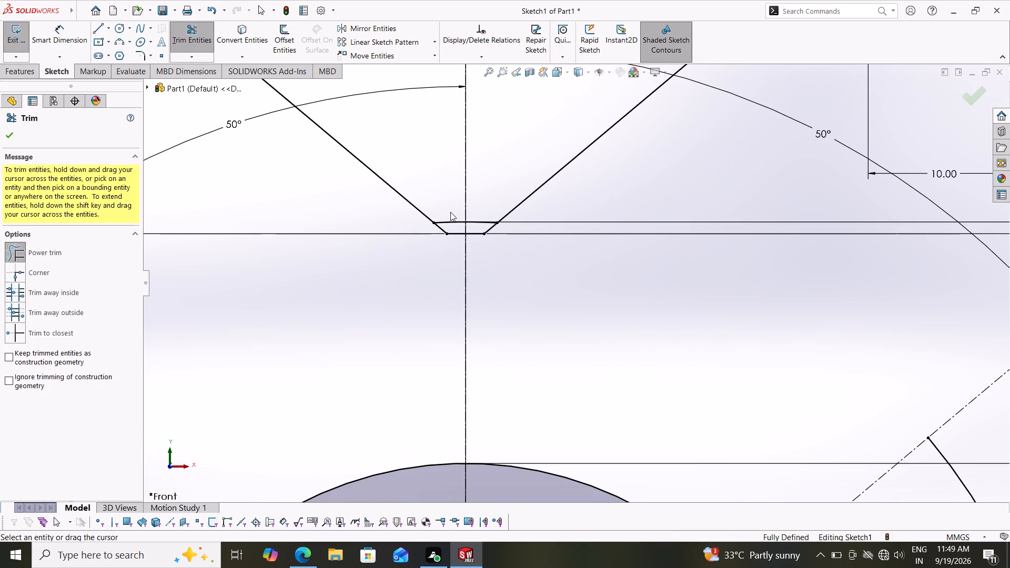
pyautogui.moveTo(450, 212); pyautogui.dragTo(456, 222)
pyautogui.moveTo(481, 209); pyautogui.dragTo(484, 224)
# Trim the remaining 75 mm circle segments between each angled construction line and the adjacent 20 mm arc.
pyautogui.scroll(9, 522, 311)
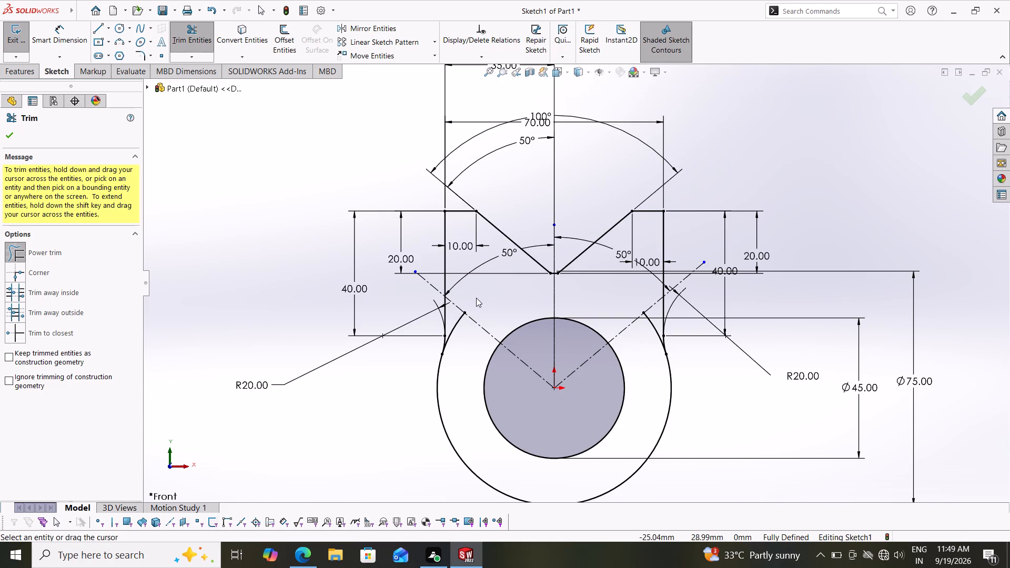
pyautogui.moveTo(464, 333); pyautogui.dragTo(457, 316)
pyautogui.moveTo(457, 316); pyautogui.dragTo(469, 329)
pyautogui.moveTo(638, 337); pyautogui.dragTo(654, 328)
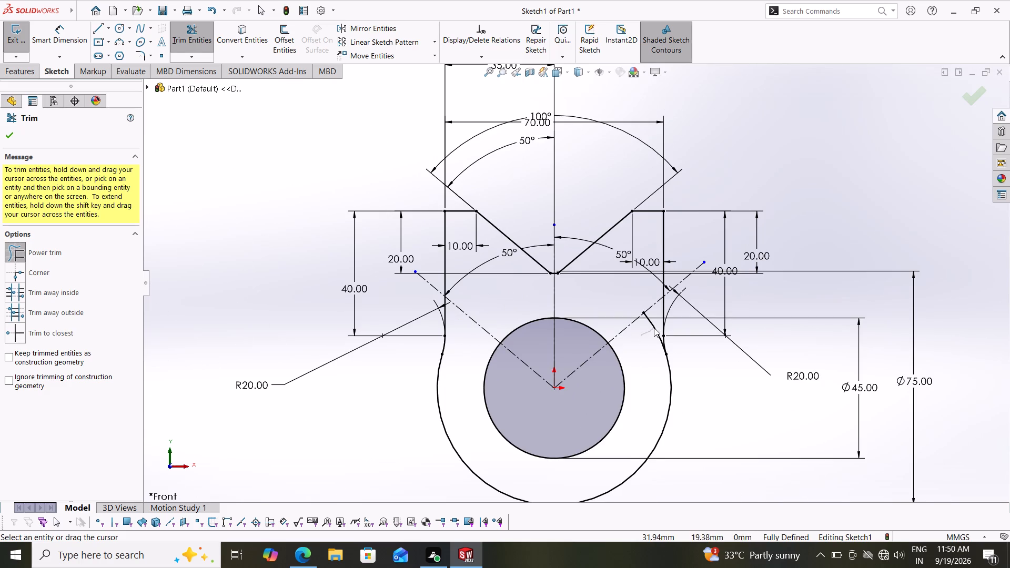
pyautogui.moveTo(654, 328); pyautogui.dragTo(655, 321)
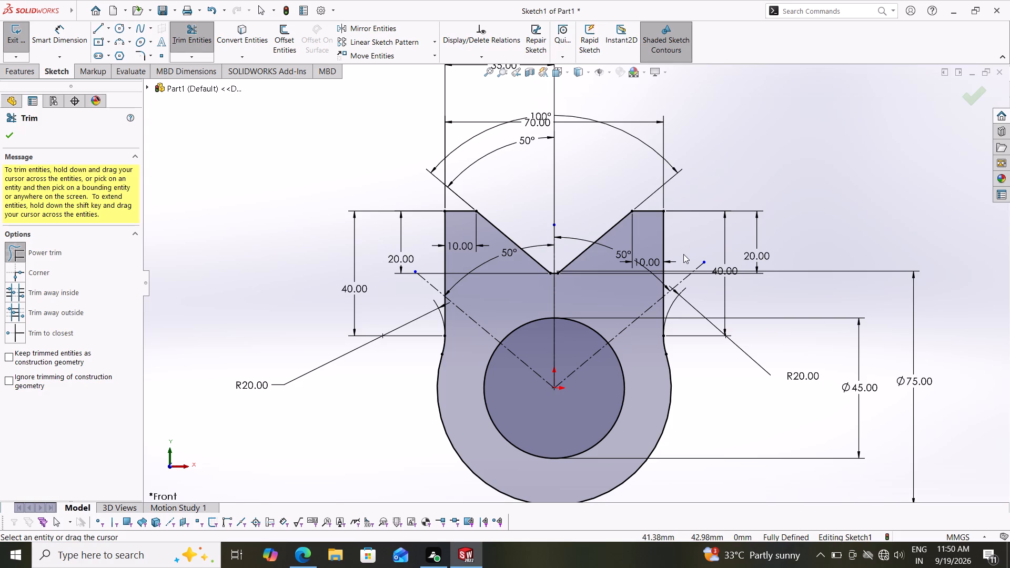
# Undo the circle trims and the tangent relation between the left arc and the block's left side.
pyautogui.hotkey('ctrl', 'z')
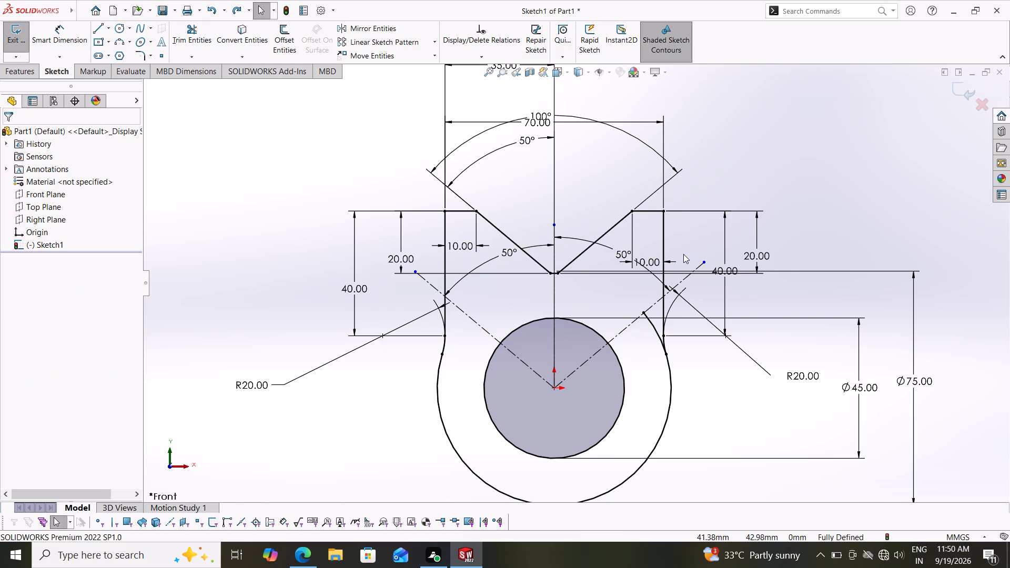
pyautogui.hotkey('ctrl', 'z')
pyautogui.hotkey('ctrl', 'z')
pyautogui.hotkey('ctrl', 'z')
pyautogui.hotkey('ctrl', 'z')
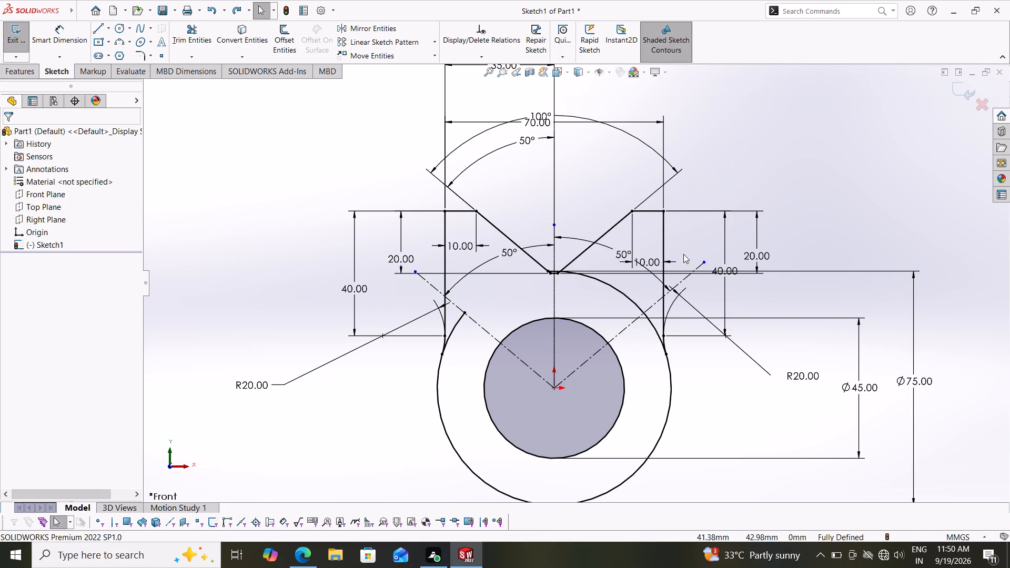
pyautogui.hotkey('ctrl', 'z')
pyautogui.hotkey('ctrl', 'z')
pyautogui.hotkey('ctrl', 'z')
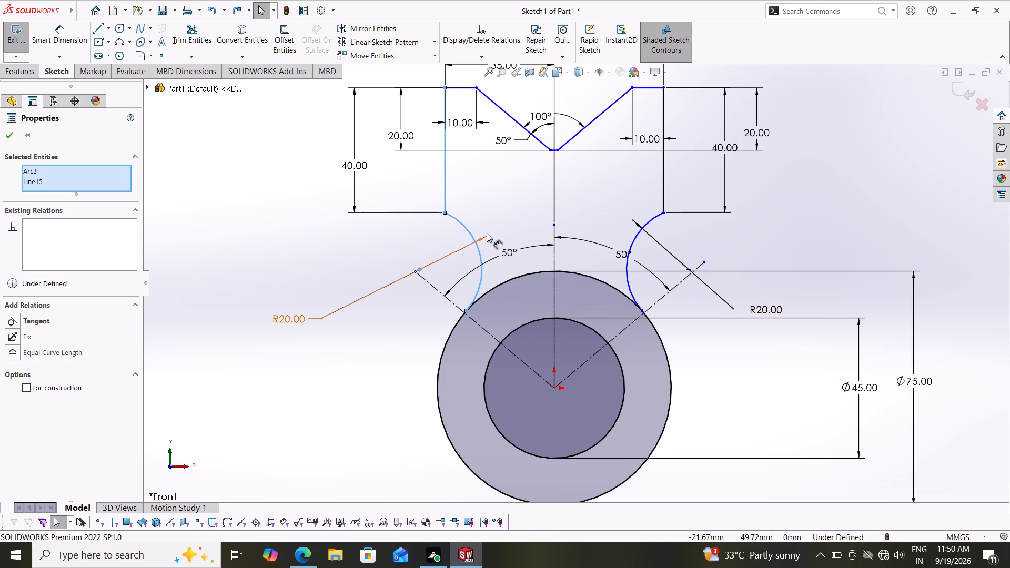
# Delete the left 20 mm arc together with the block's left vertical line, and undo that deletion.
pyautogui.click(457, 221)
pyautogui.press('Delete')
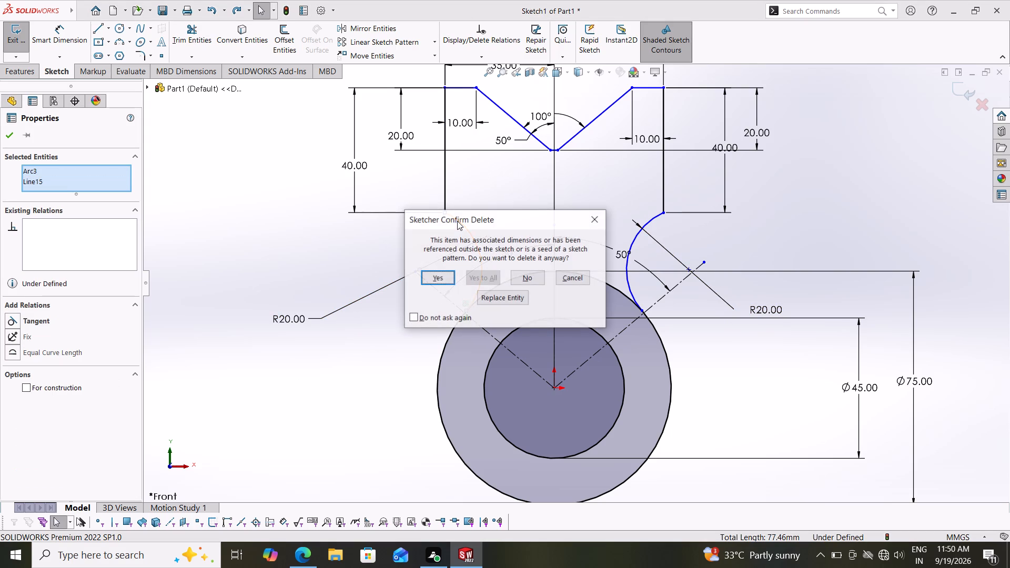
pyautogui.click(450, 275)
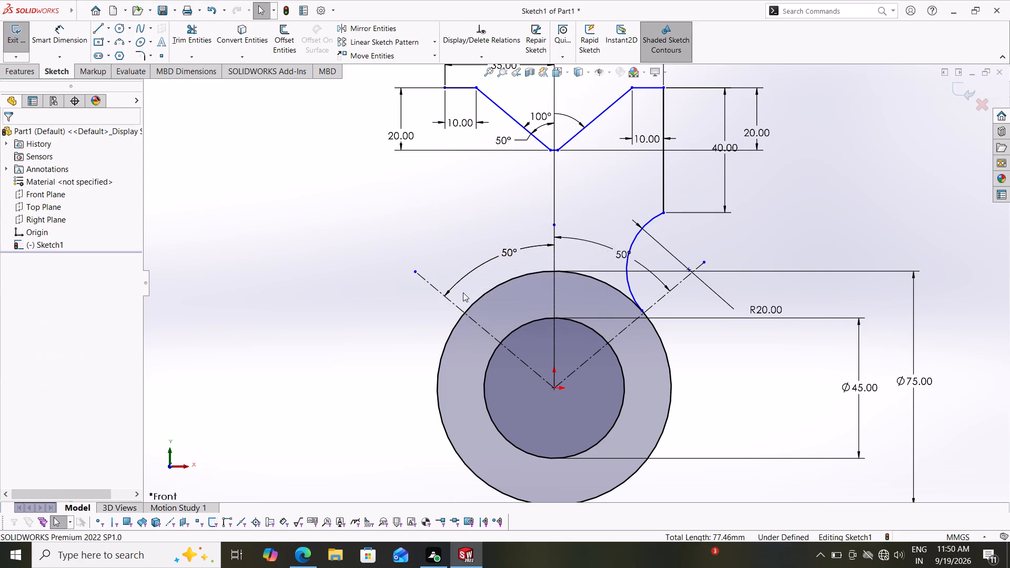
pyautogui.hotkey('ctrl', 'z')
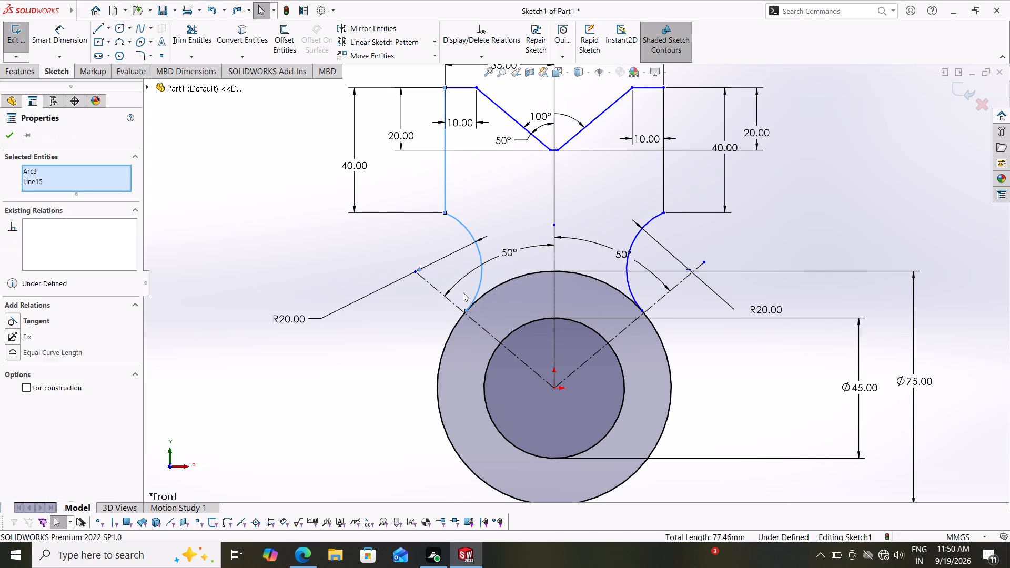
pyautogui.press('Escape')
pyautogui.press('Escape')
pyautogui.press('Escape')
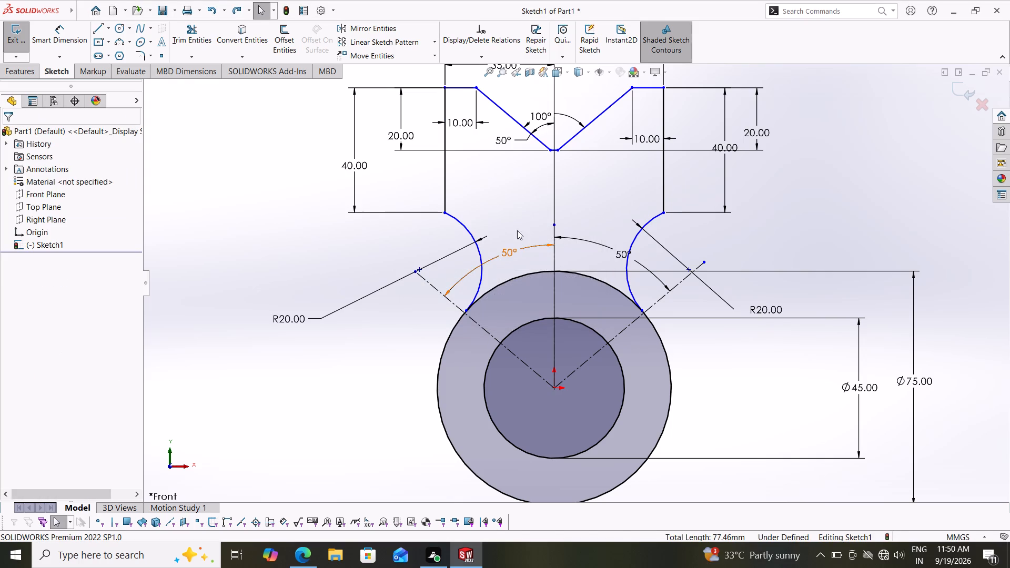
# Delete the left and right 20 mm arcs joining the block to the 75 mm circle.
pyautogui.click(457, 220)
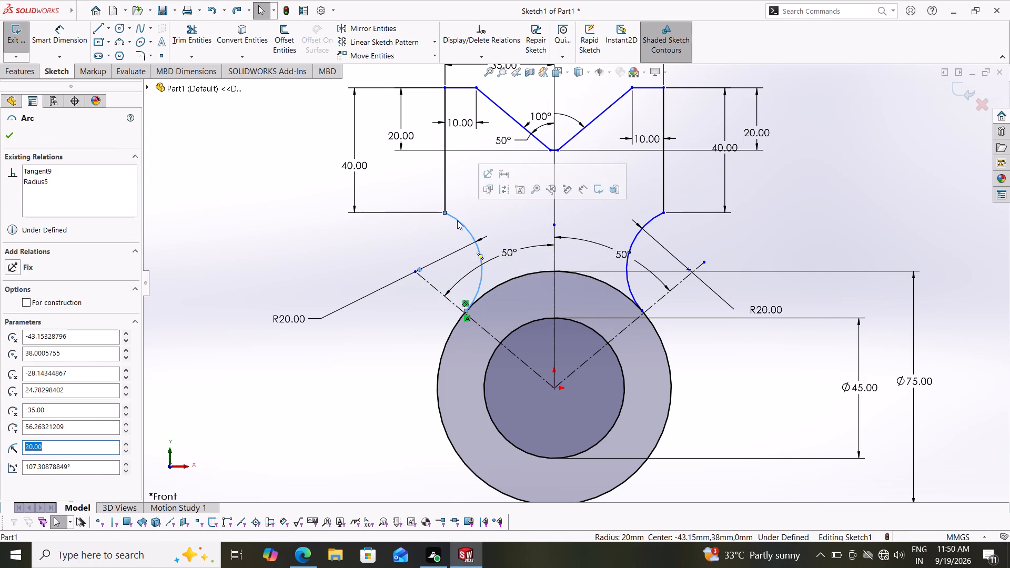
pyautogui.press('Delete')
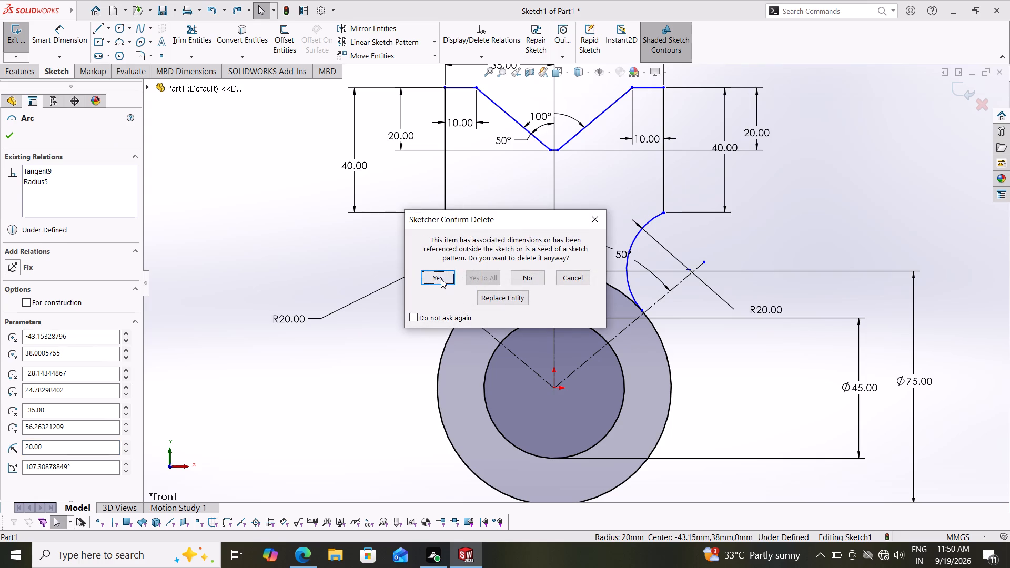
pyautogui.click(441, 279)
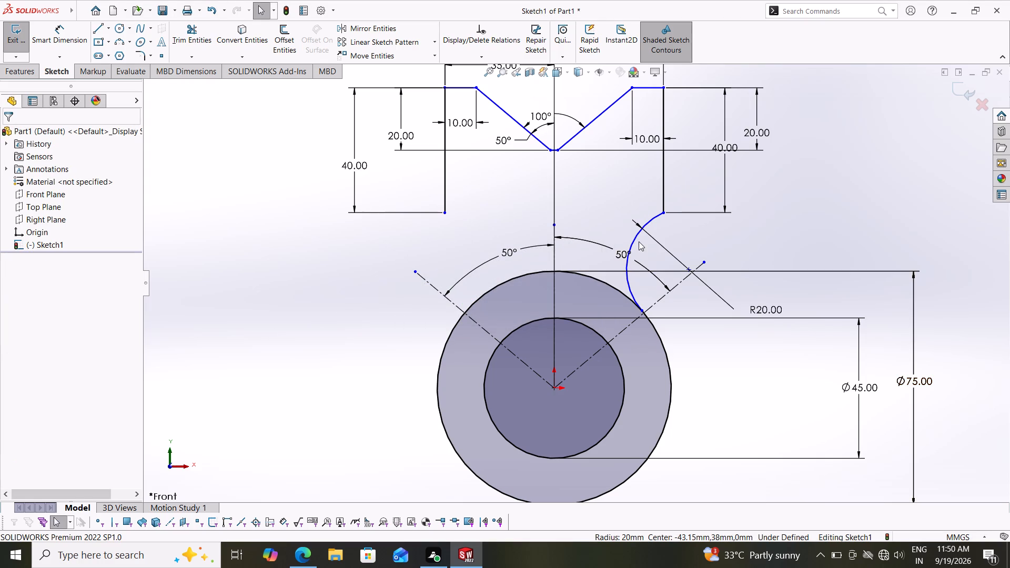
pyautogui.click(637, 235)
pyautogui.press('Delete')
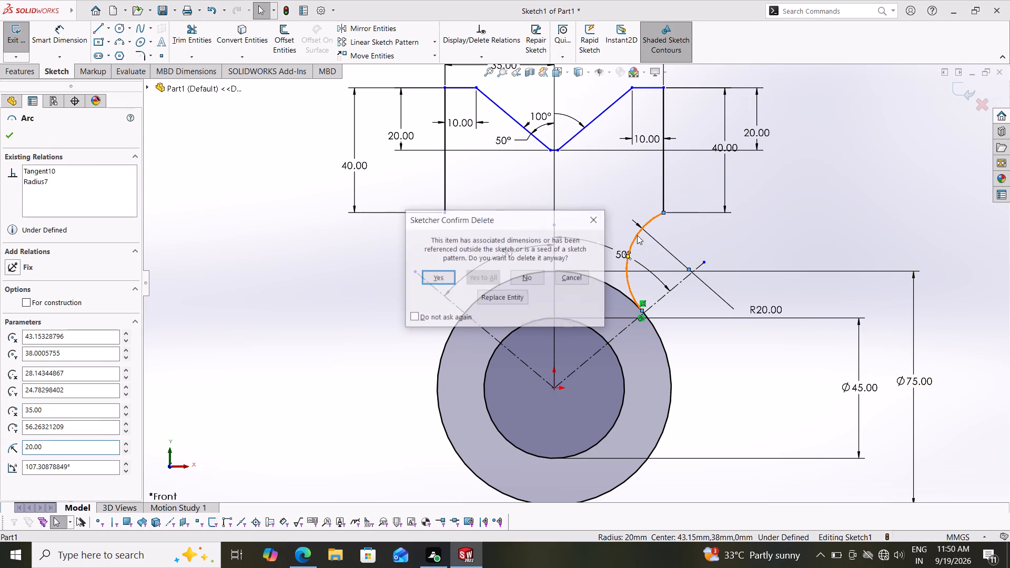
pyautogui.click(440, 275)
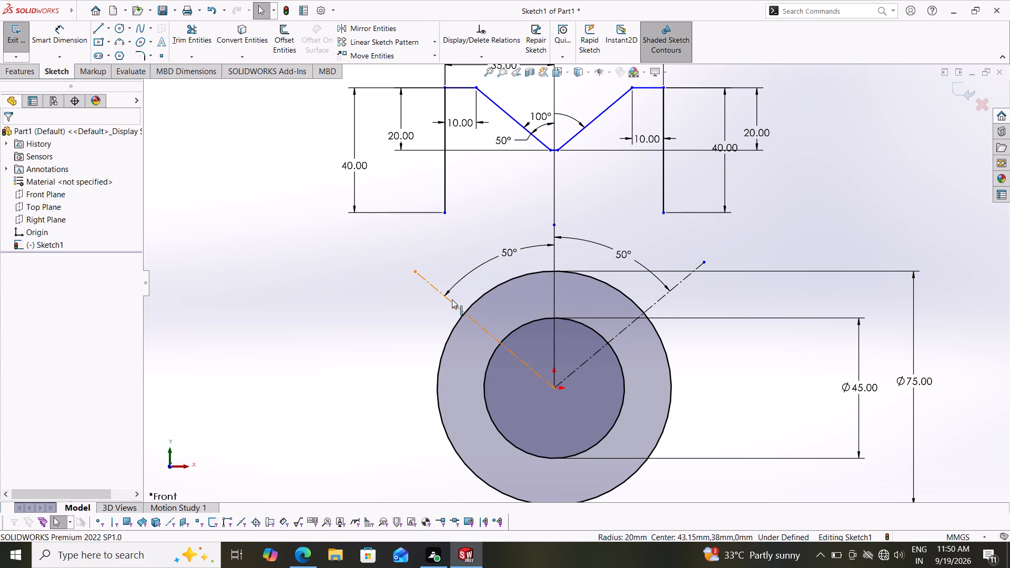
# Trim the upper portion of the 75 mm circle between the two angled construction lines.
pyautogui.click(197, 32)
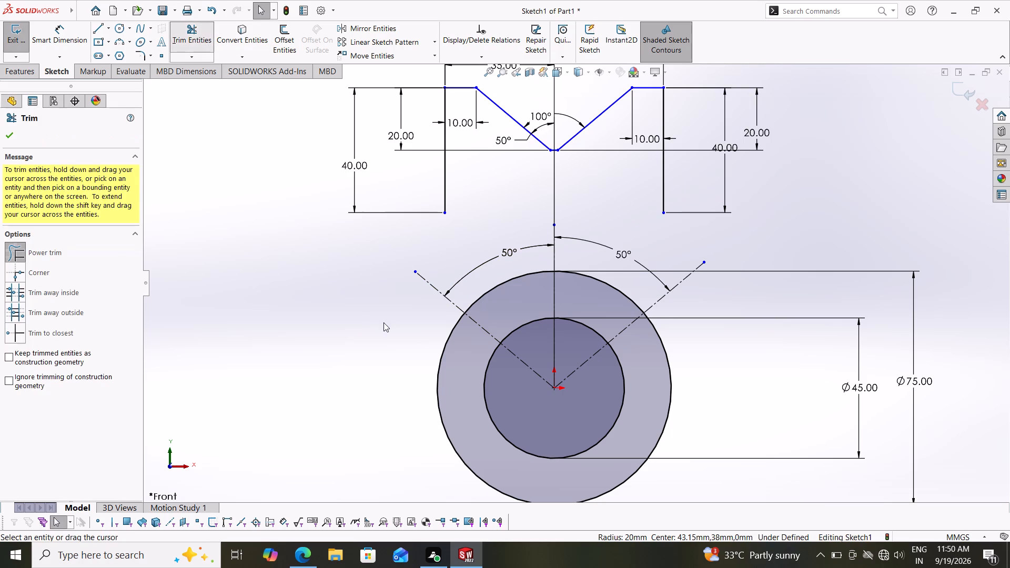
pyautogui.moveTo(514, 305); pyautogui.dragTo(504, 277)
pyautogui.moveTo(600, 303); pyautogui.dragTo(609, 288)
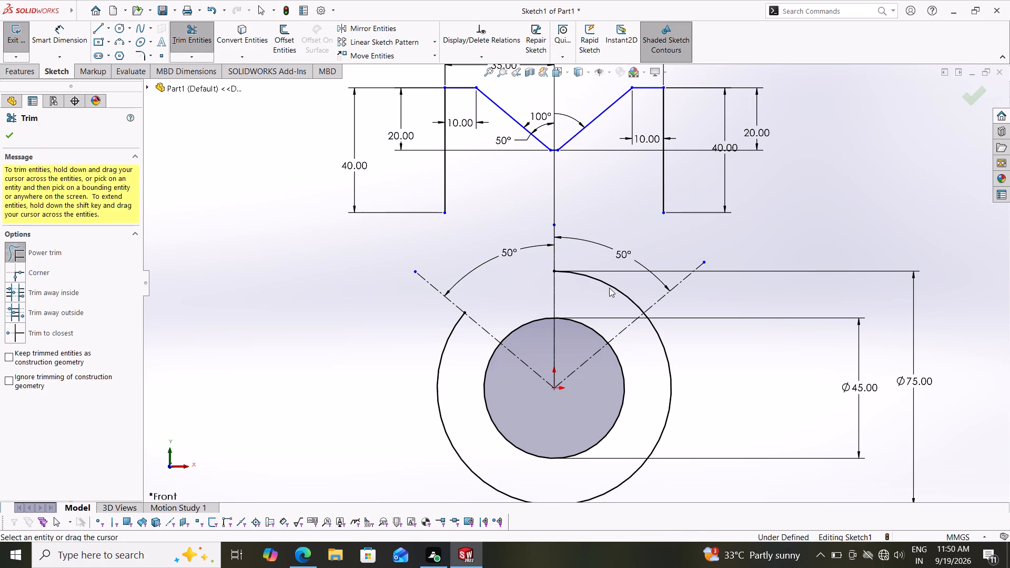
pyautogui.moveTo(609, 288); pyautogui.dragTo(613, 281)
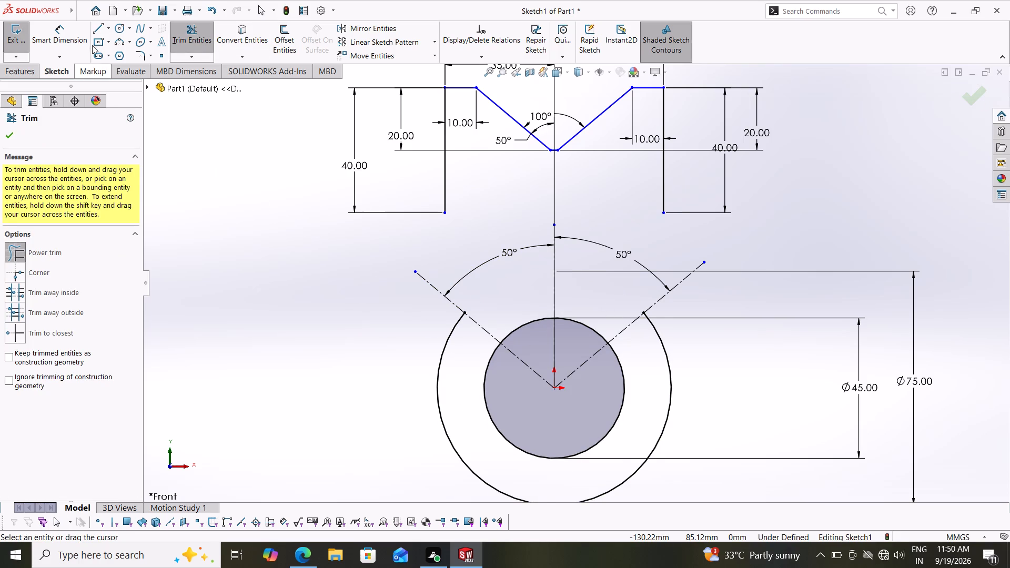
# Draw a three-point arc from the trimmed circle's left end to the block's lower left endpoint and set its radius to 20 mm.
pyautogui.click(120, 38)
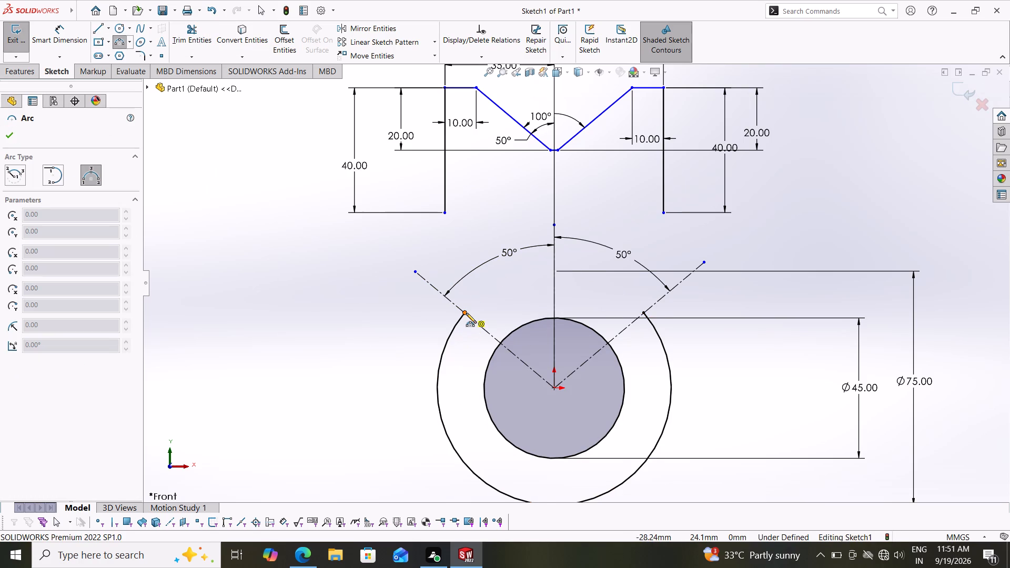
pyautogui.click(466, 313)
pyautogui.click(445, 213)
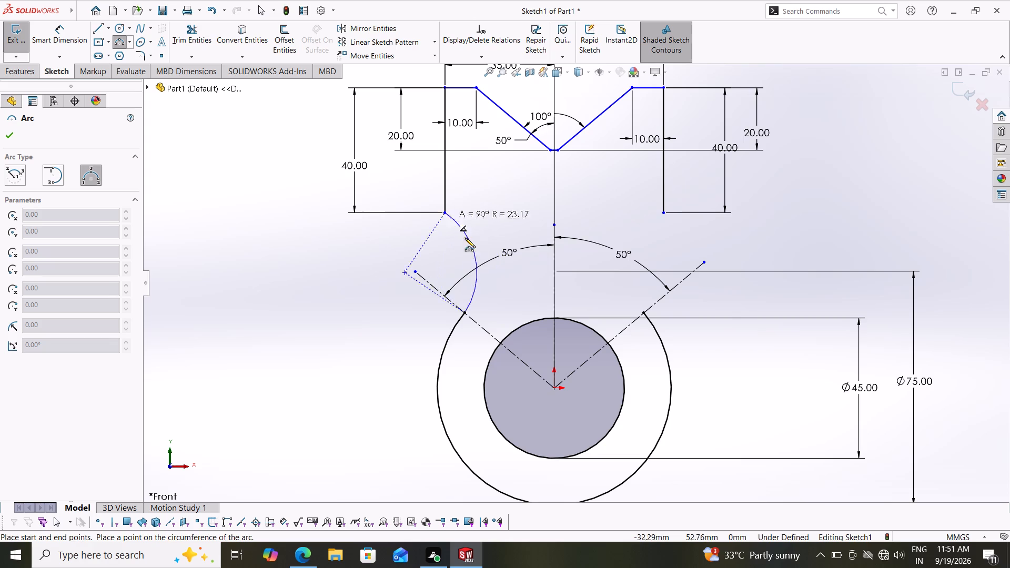
pyautogui.click(479, 282)
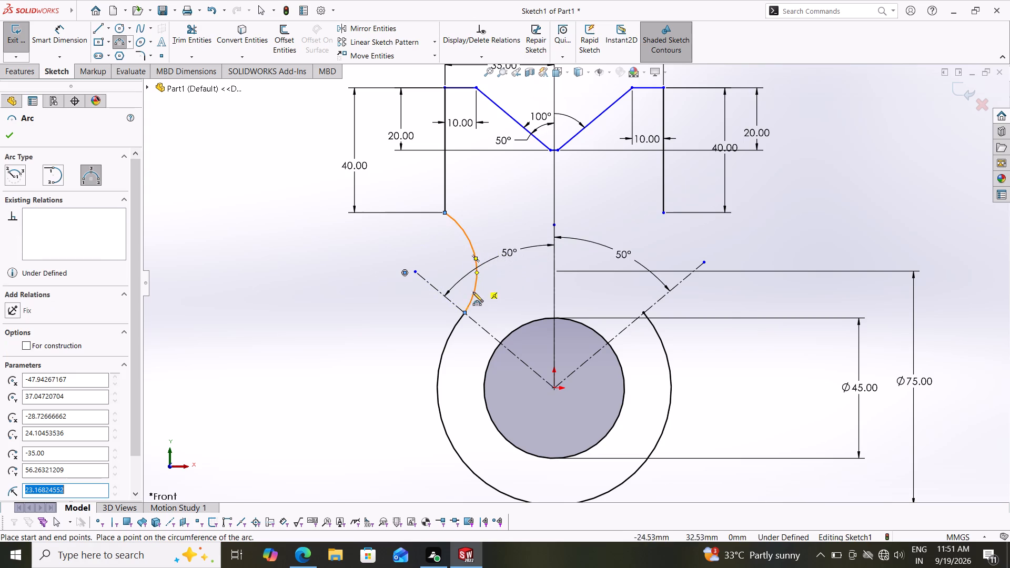
pyautogui.click(68, 27)
pyautogui.click(473, 244)
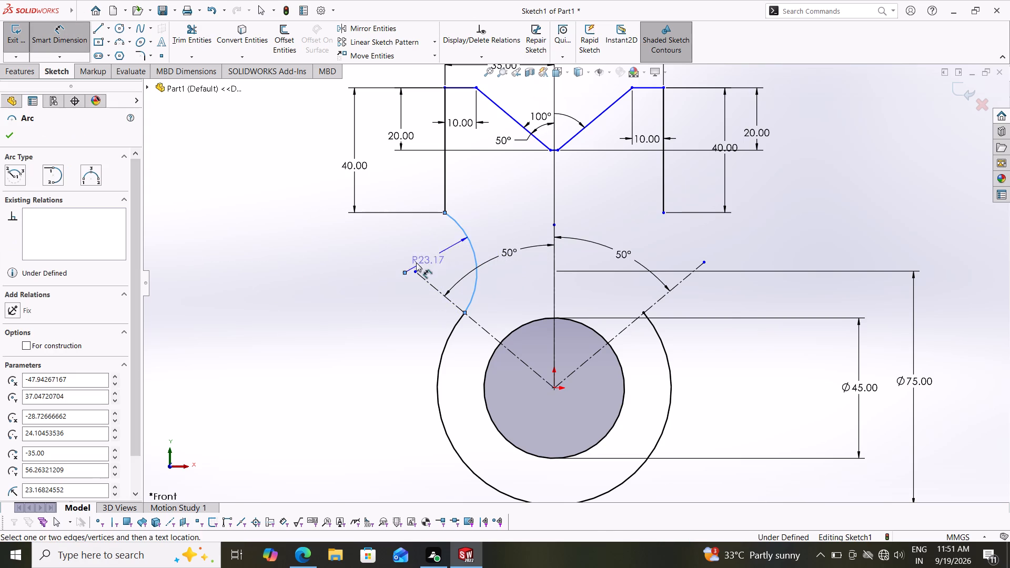
pyautogui.click(512, 211)
pyautogui.write('20')
pyautogui.press('Return')
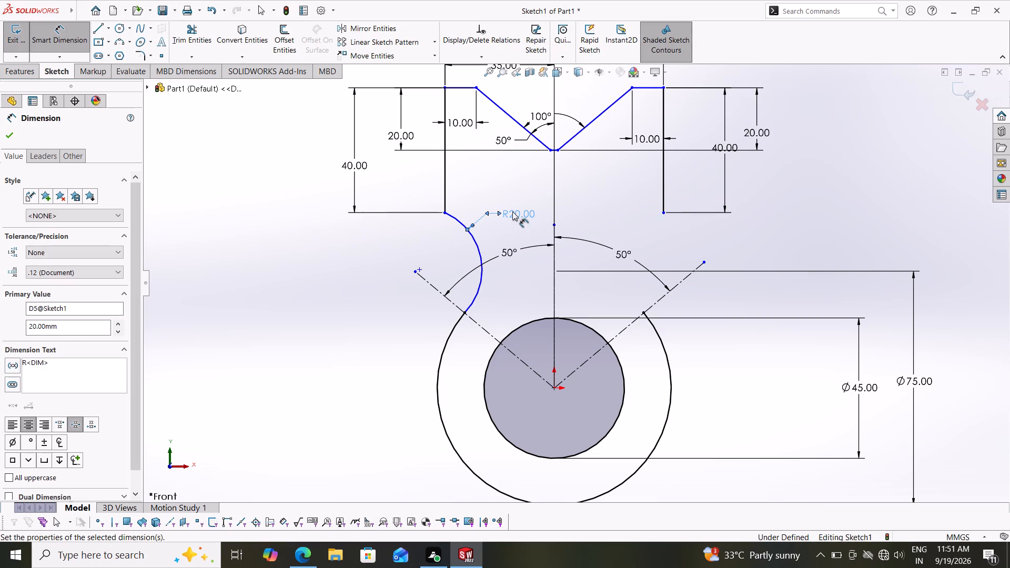
pyautogui.click(6, 136)
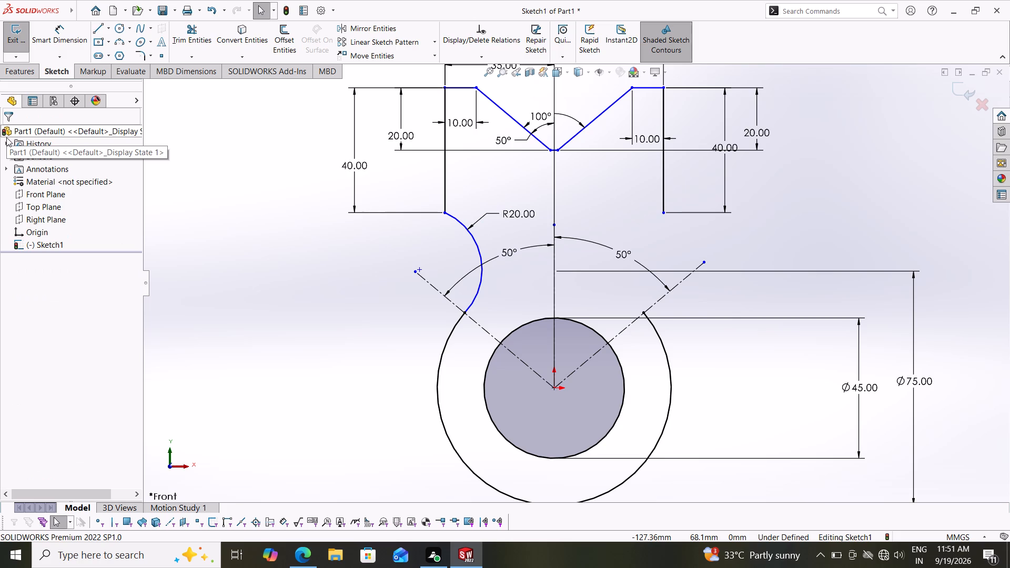
# Draw a matching three-point arc from the circle's right end to the block's lower right endpoint and set its radius to 20 mm.
pyautogui.click(115, 42)
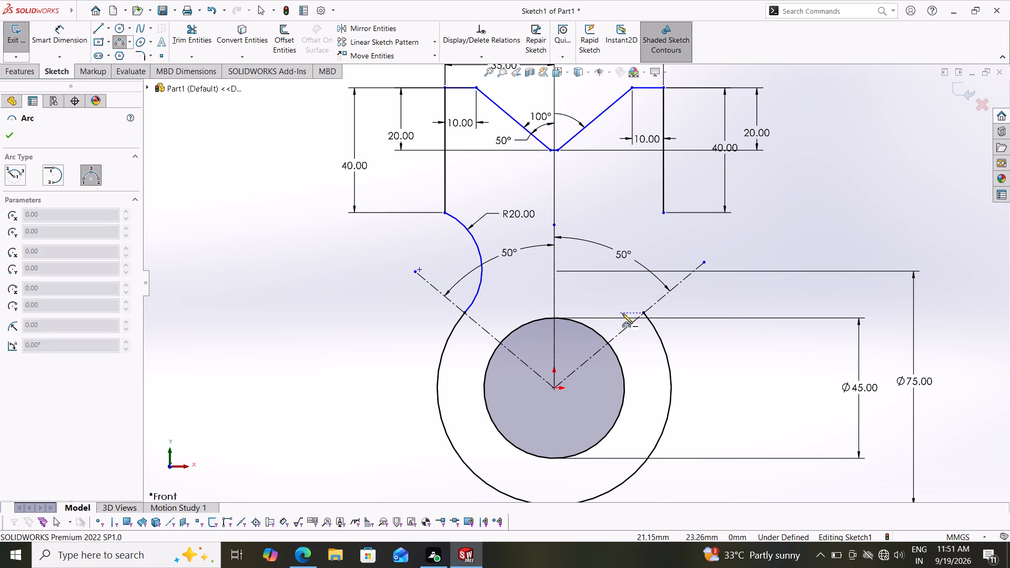
pyautogui.click(644, 311)
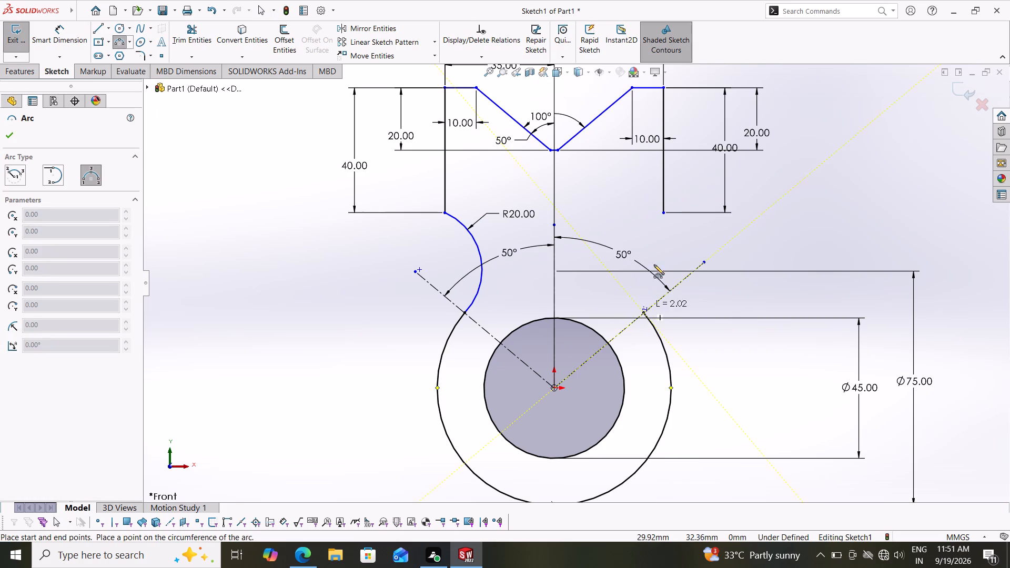
pyautogui.click(662, 210)
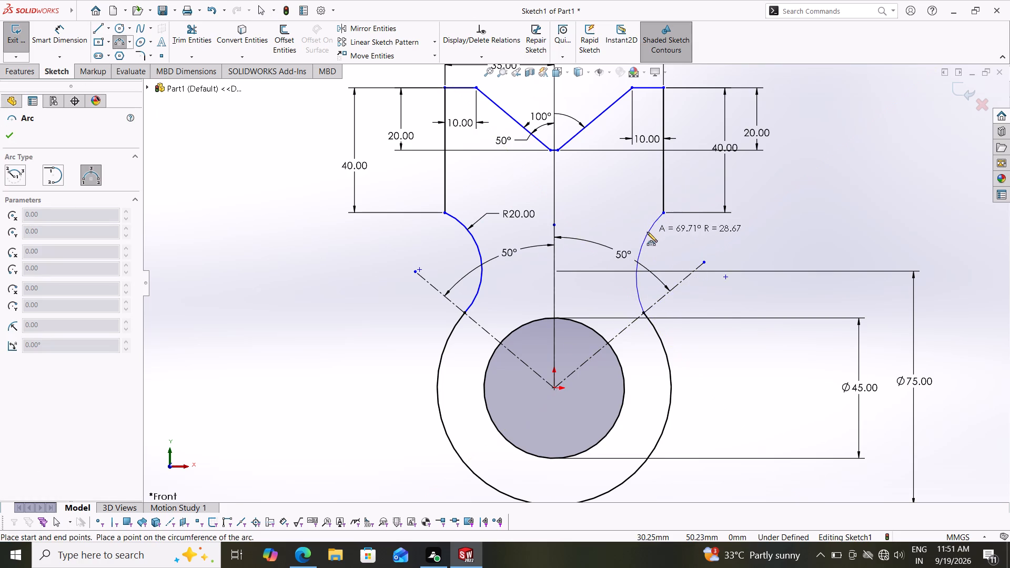
pyautogui.click(643, 232)
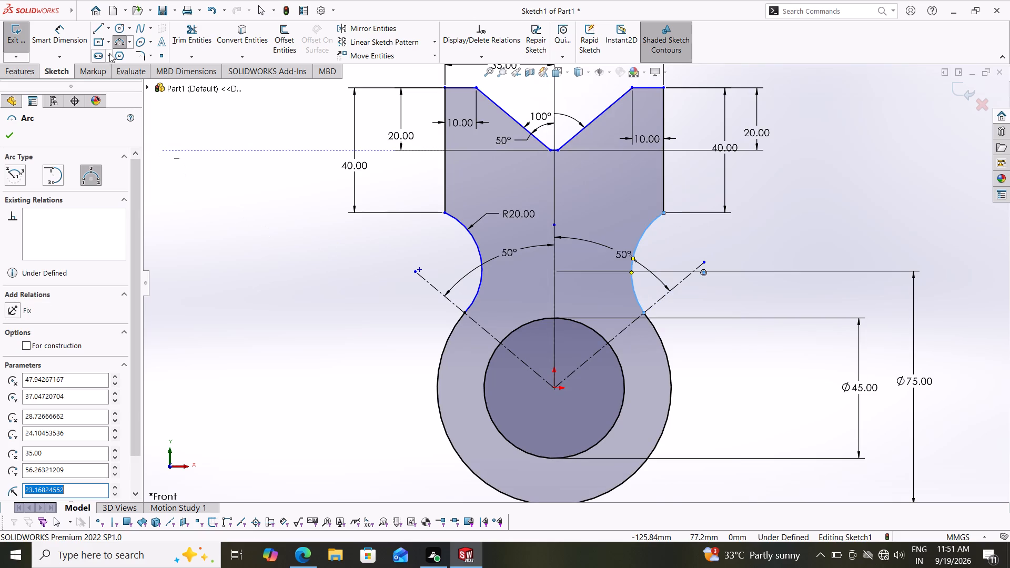
pyautogui.click(69, 29)
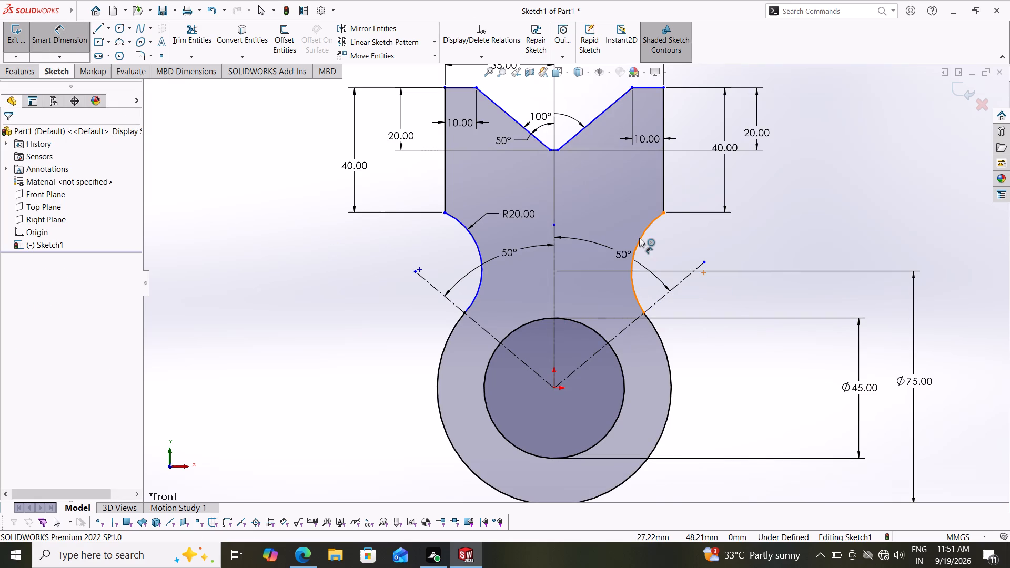
pyautogui.click(639, 238)
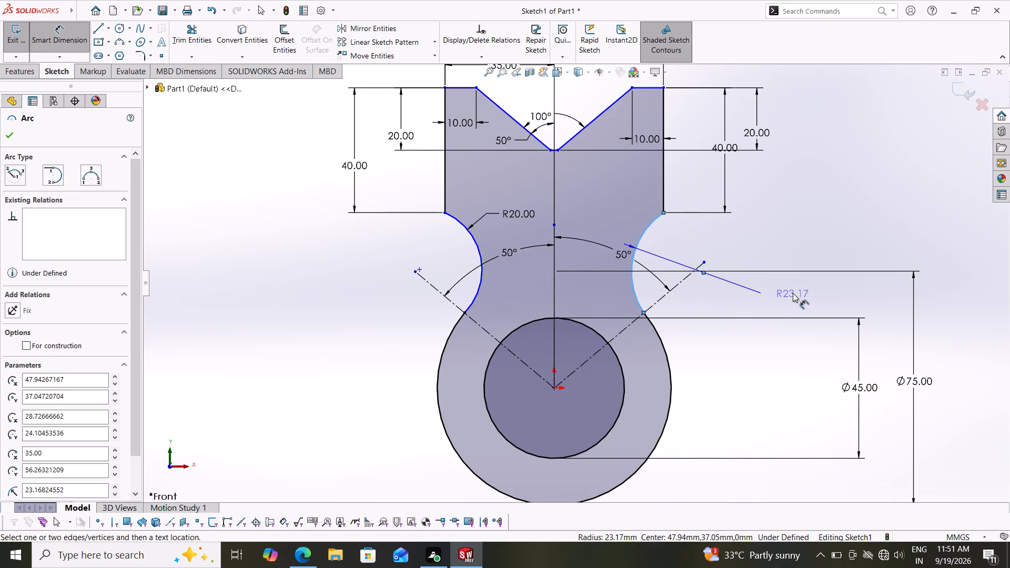
pyautogui.click(793, 293)
pyautogui.write('20')
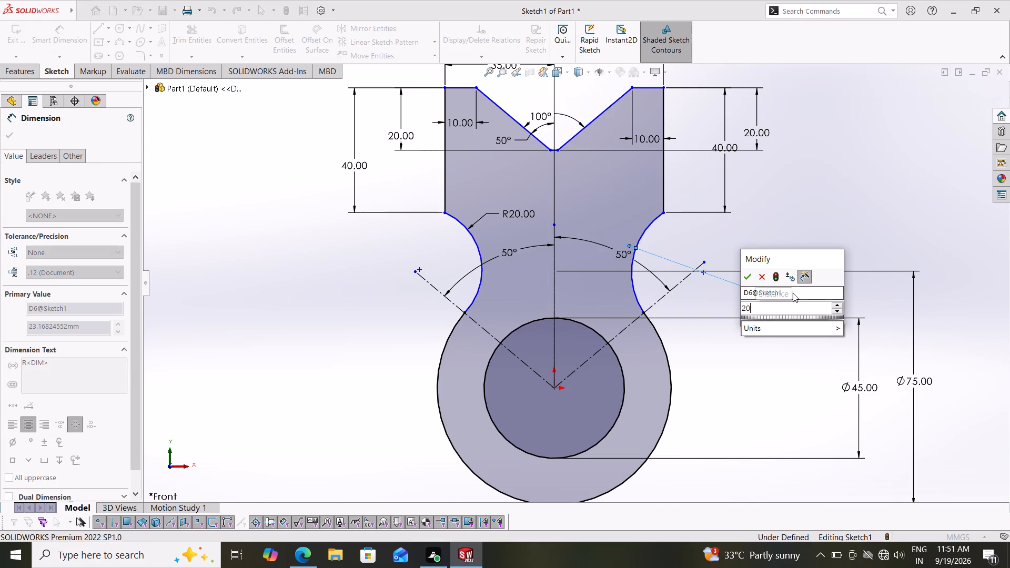
pyautogui.press('Return')
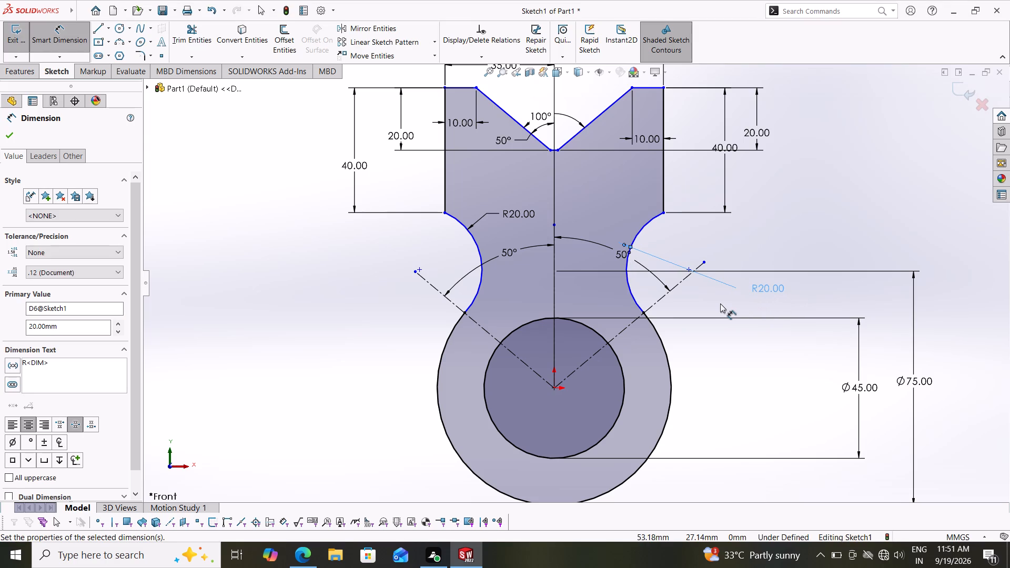
pyautogui.press('Escape')
pyautogui.press('Escape')
pyautogui.press('Escape')
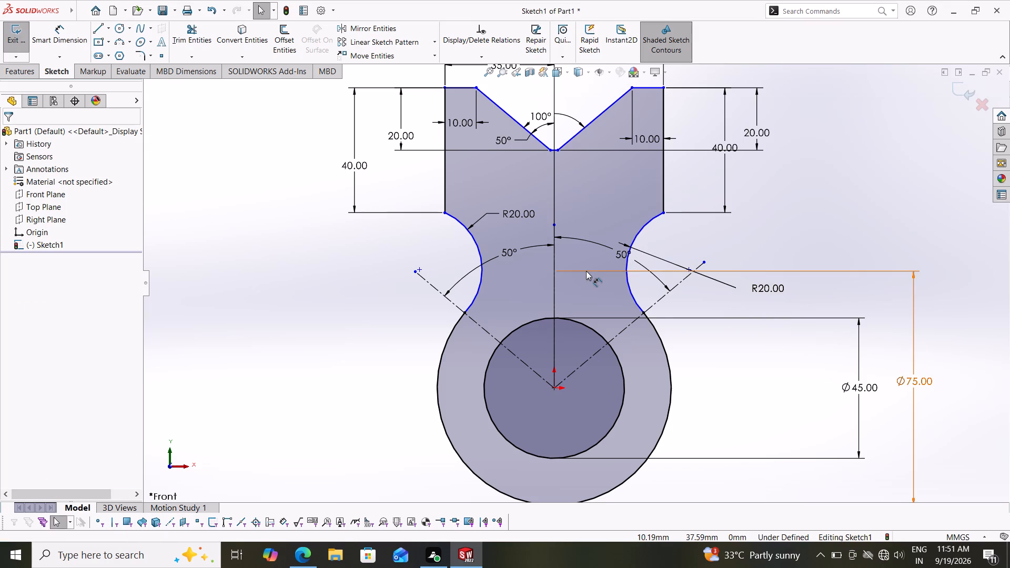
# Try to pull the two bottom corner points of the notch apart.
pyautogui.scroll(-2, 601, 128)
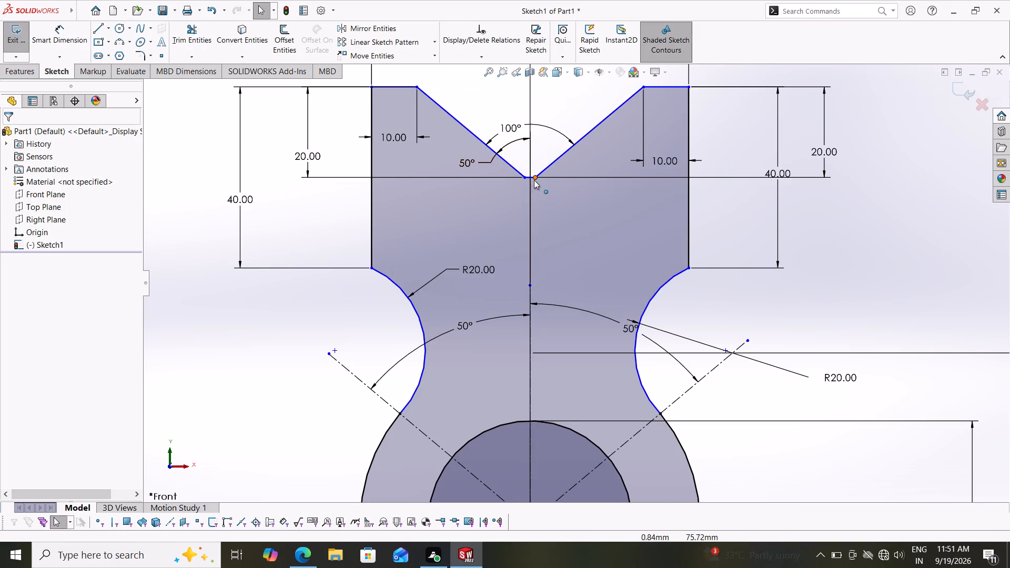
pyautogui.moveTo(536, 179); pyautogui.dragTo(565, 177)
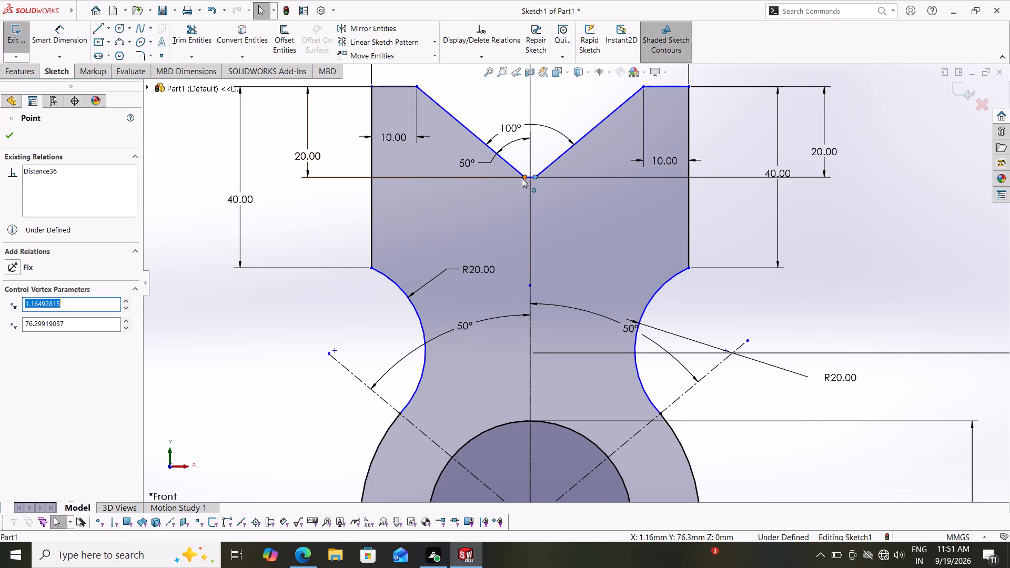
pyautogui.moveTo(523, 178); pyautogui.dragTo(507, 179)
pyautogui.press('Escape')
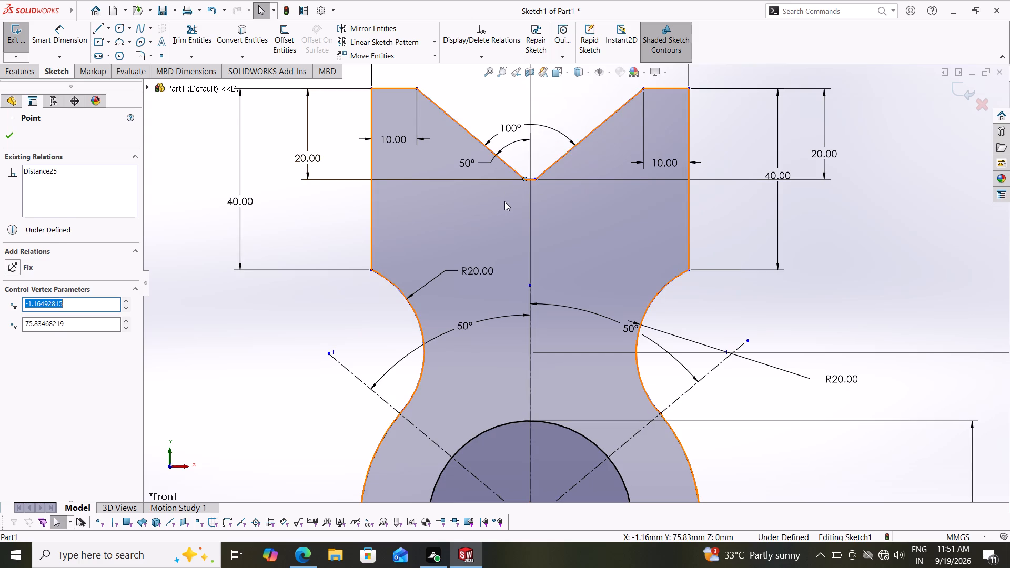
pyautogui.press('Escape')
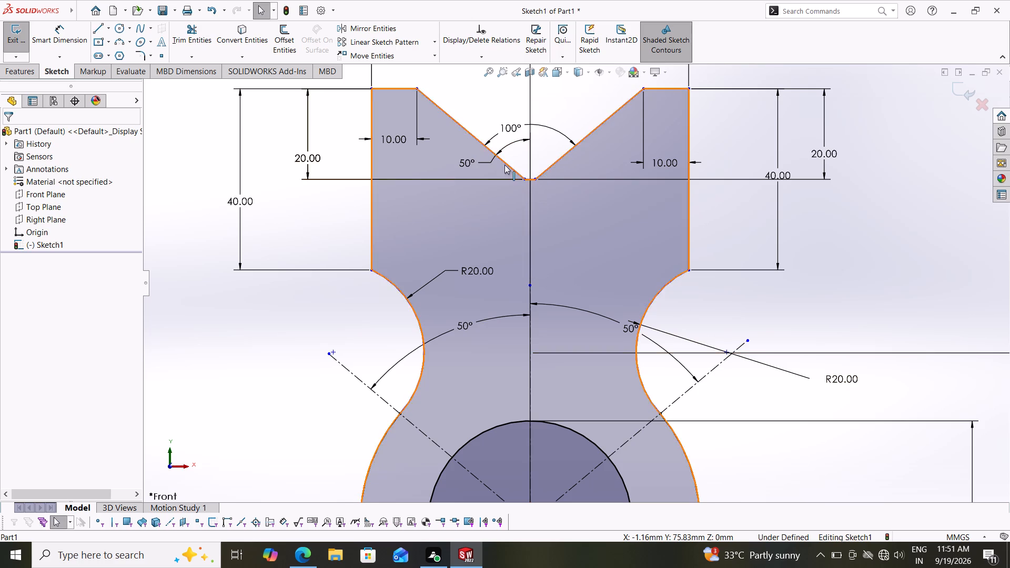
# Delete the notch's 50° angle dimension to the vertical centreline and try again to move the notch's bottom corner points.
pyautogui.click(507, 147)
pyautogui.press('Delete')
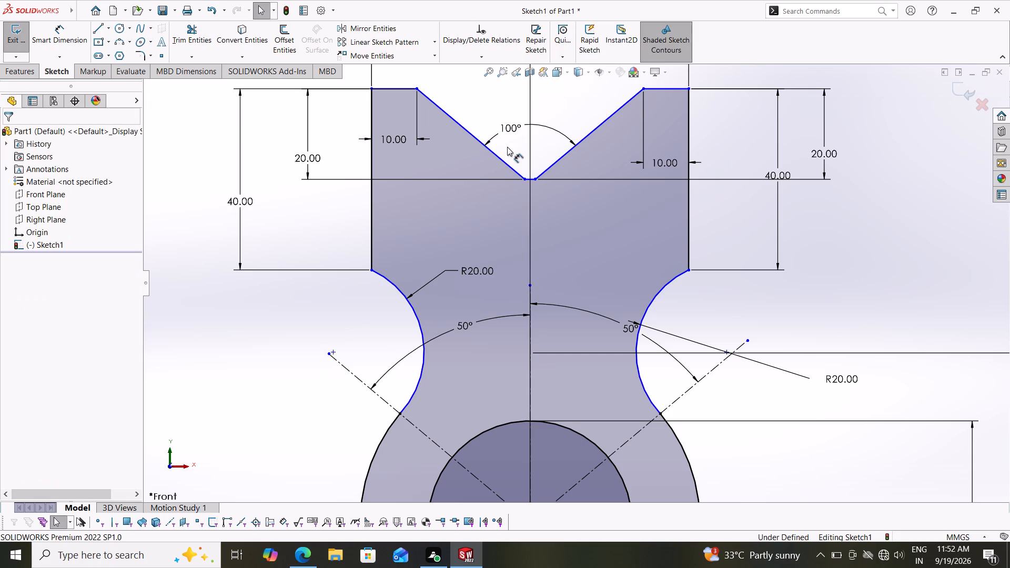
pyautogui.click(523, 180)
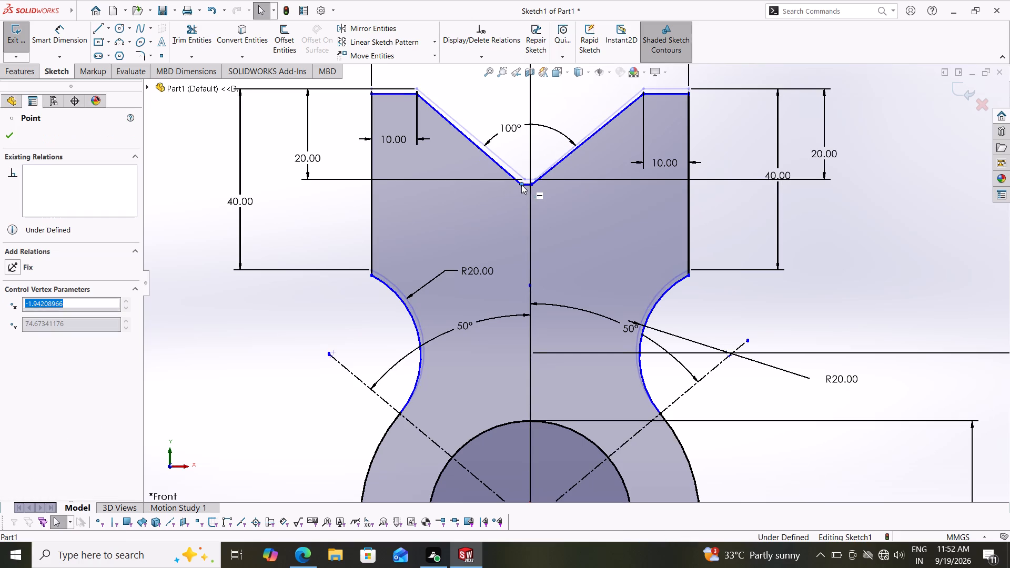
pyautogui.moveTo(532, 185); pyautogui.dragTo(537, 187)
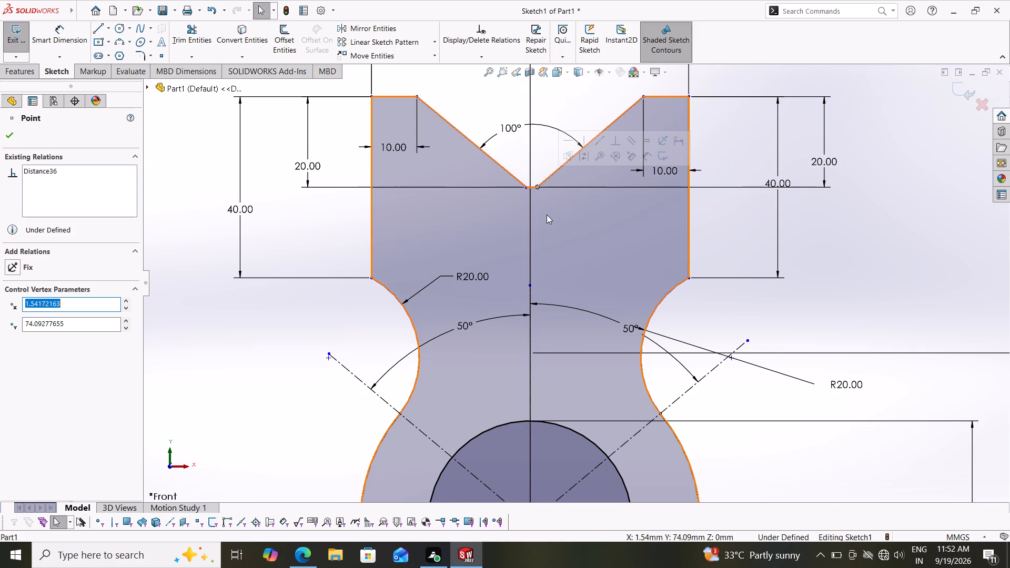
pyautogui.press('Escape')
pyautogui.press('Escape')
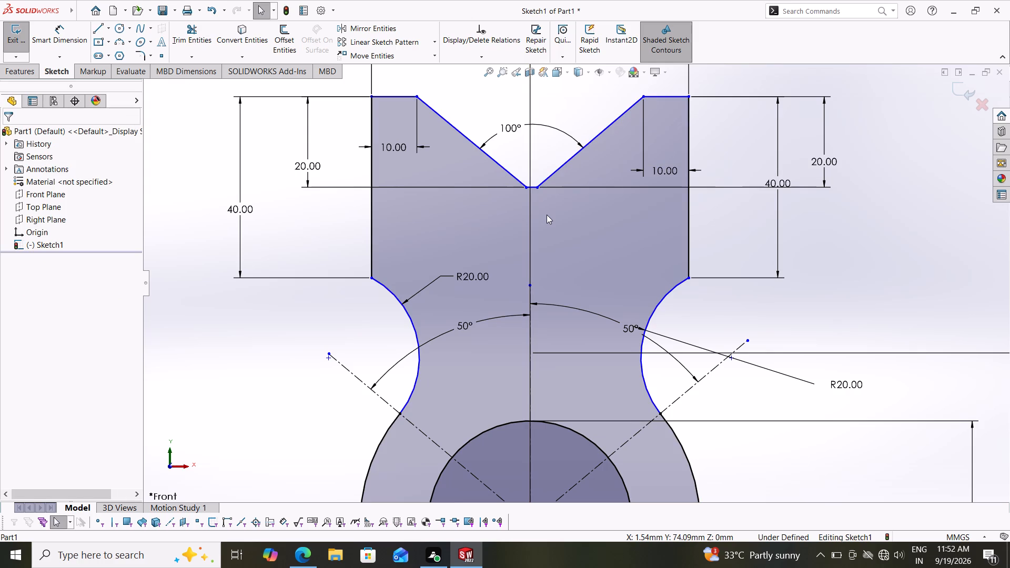
# Delete the 35 mm dimension between the block's left side and the vertical centreline.
pyautogui.scroll(-2, 589, 269)
pyautogui.scroll(2, 591, 301)
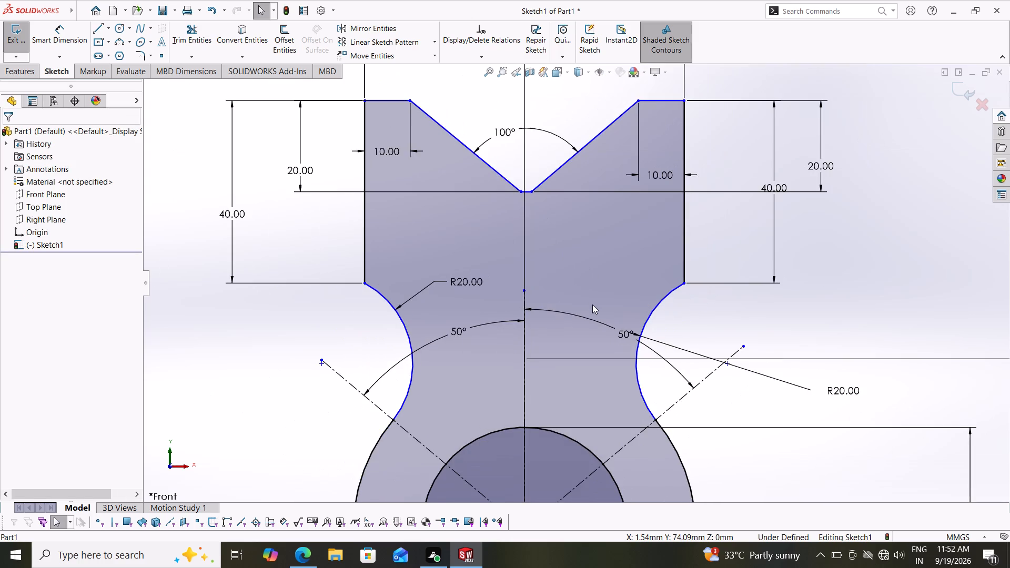
pyautogui.scroll(2, 592, 306)
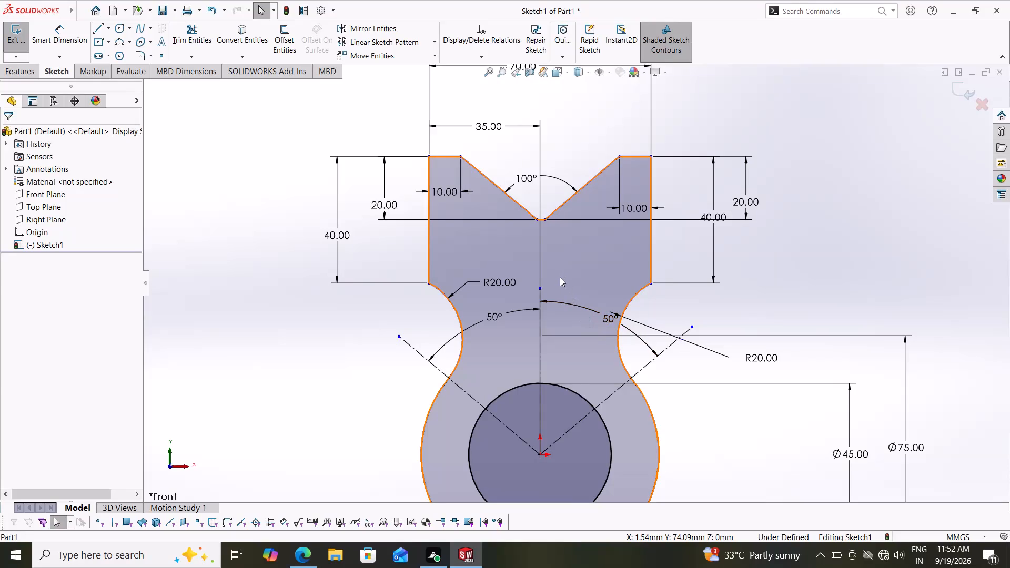
pyautogui.click(517, 202)
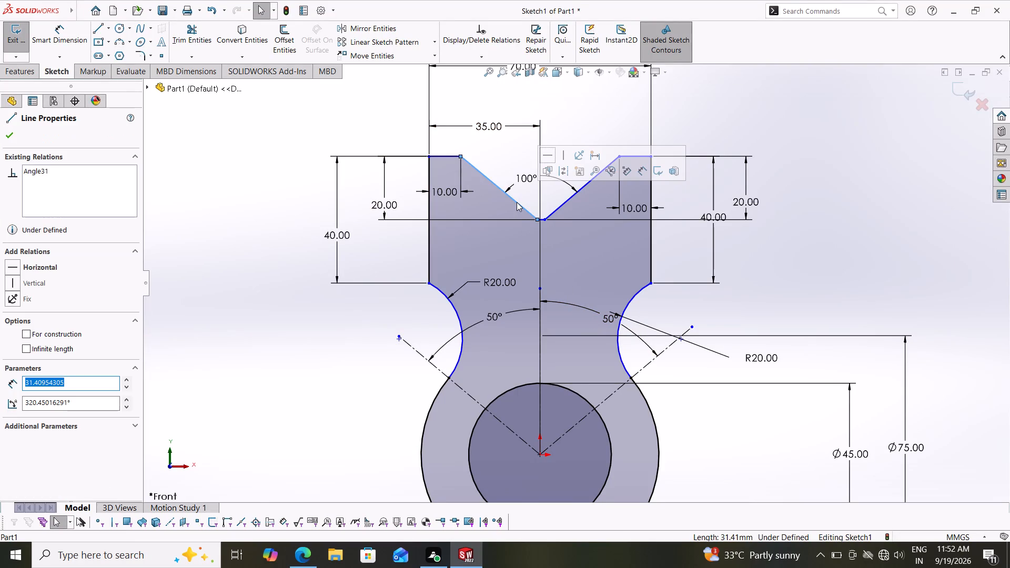
pyautogui.click(474, 126)
pyautogui.press('Delete')
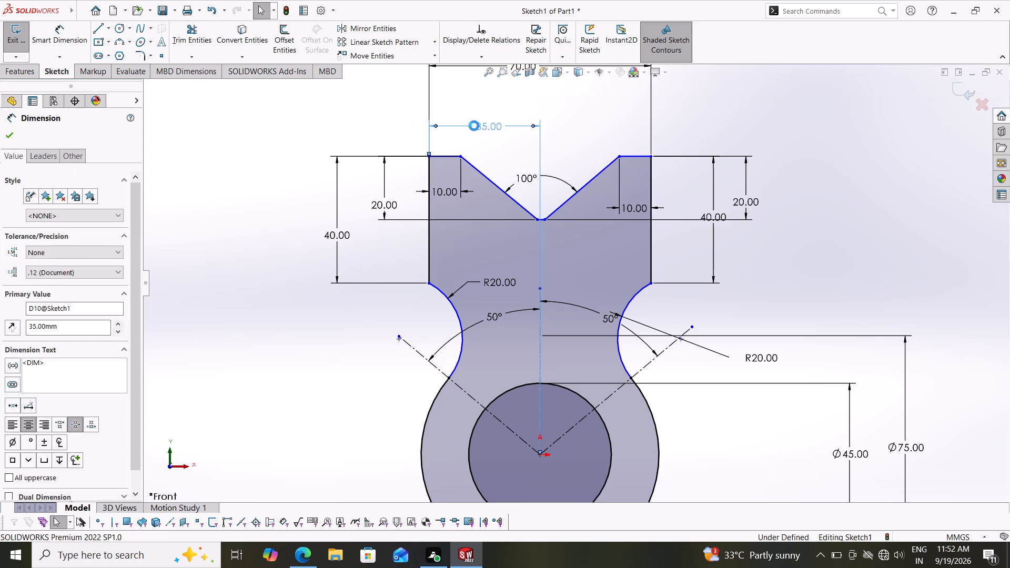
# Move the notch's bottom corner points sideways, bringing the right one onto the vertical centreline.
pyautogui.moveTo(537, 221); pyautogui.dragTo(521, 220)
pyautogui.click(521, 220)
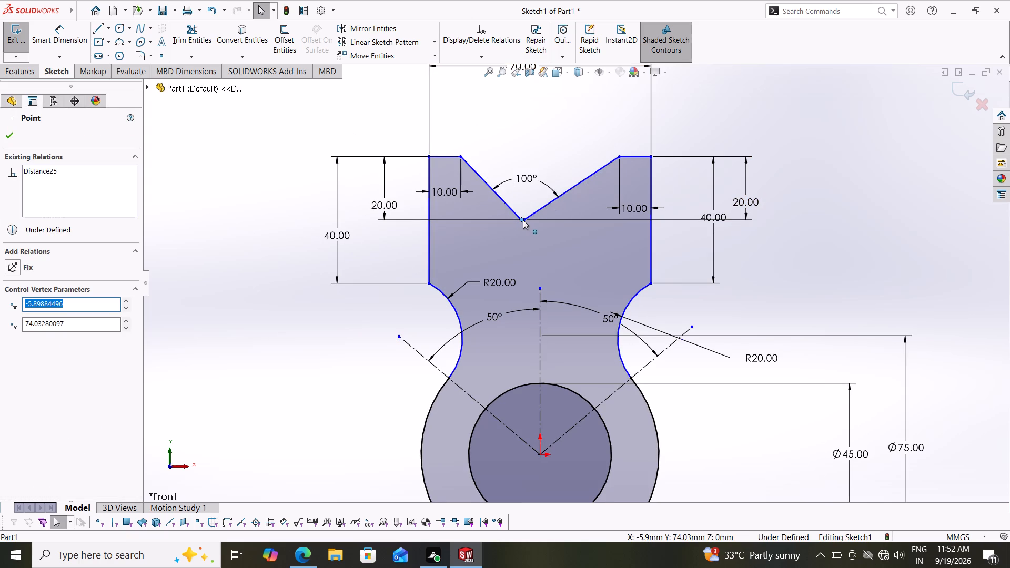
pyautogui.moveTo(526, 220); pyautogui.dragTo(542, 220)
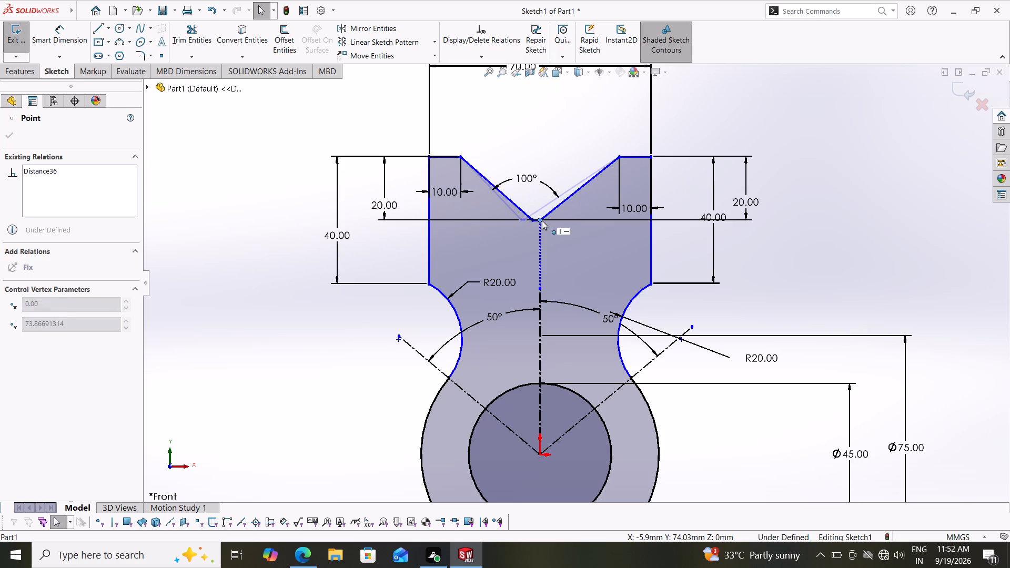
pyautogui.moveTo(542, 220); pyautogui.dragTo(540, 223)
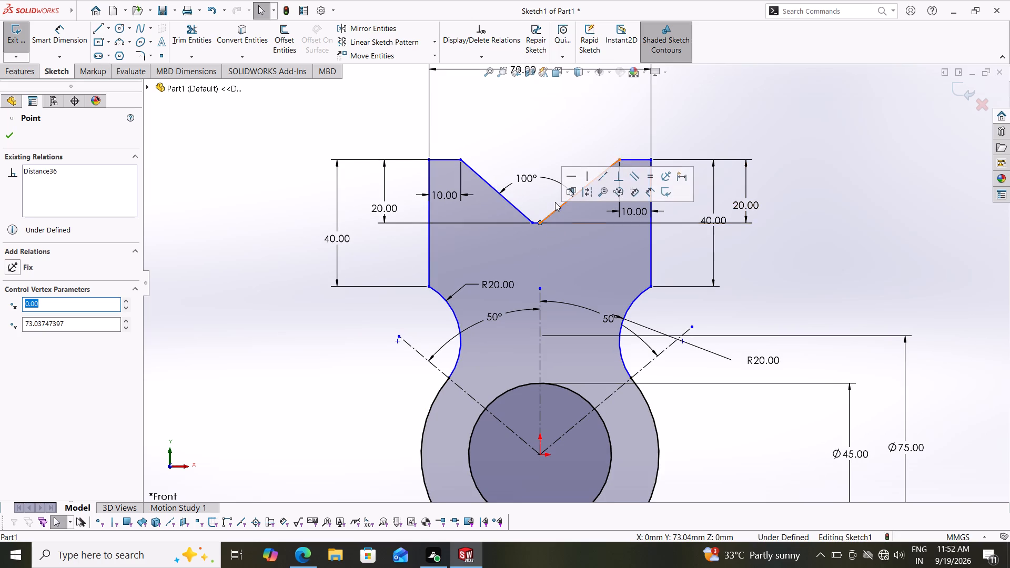
# Delete the notch's two slanted lines and the short line joining them at the bottom.
pyautogui.moveTo(582, 135); pyautogui.dragTo(504, 259)
pyautogui.press('Delete')
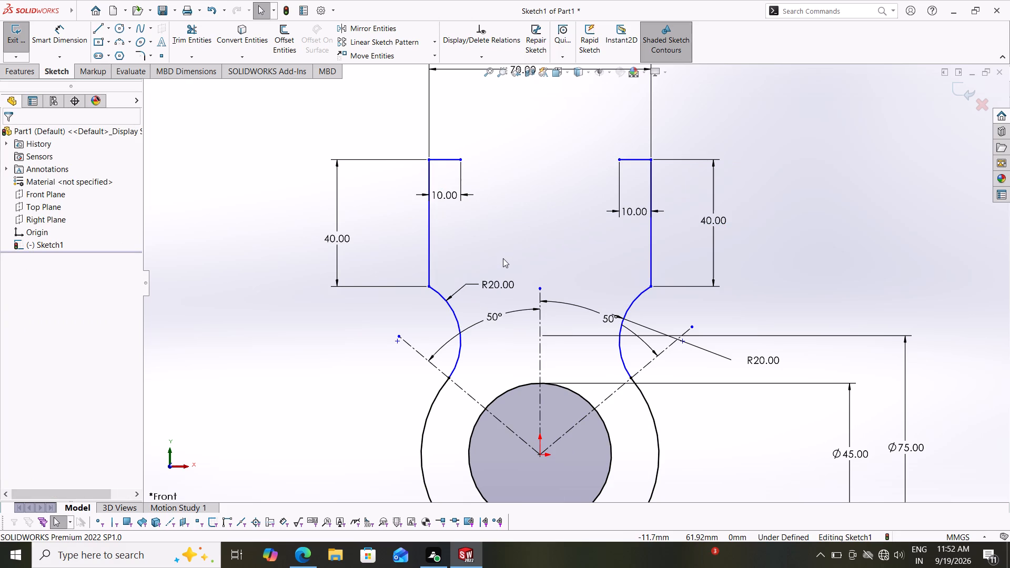
# Sketch the notch as three connected lines between the block's top segments, with slanted sides and a horizontal bottom about 15 mm long.
pyautogui.click(96, 26)
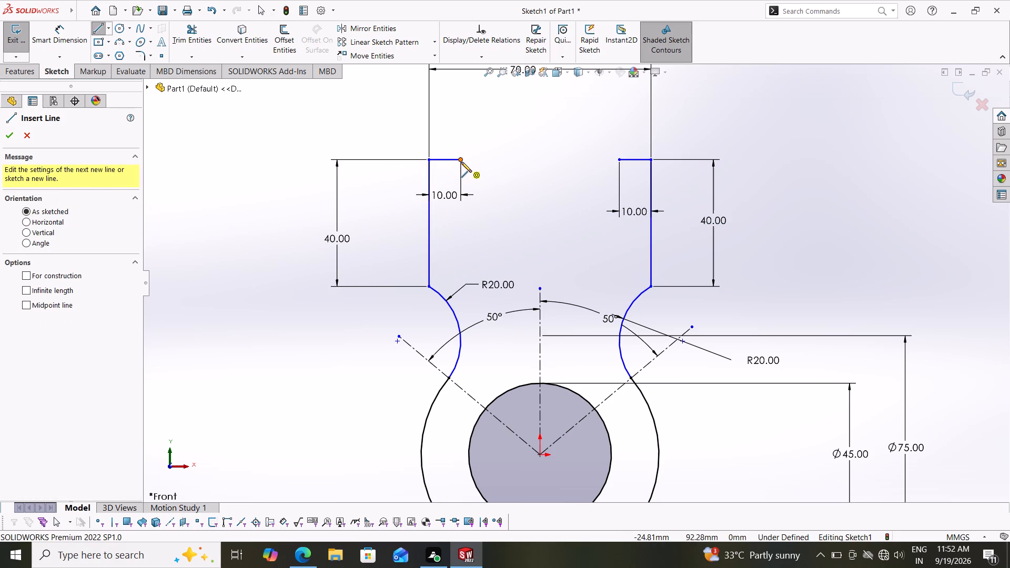
pyautogui.click(461, 162)
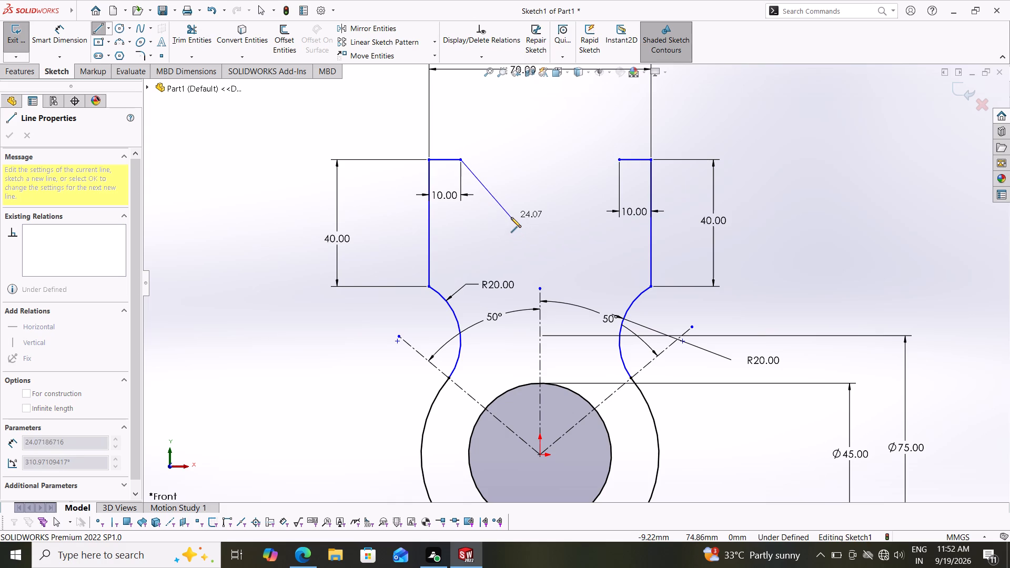
pyautogui.click(511, 217)
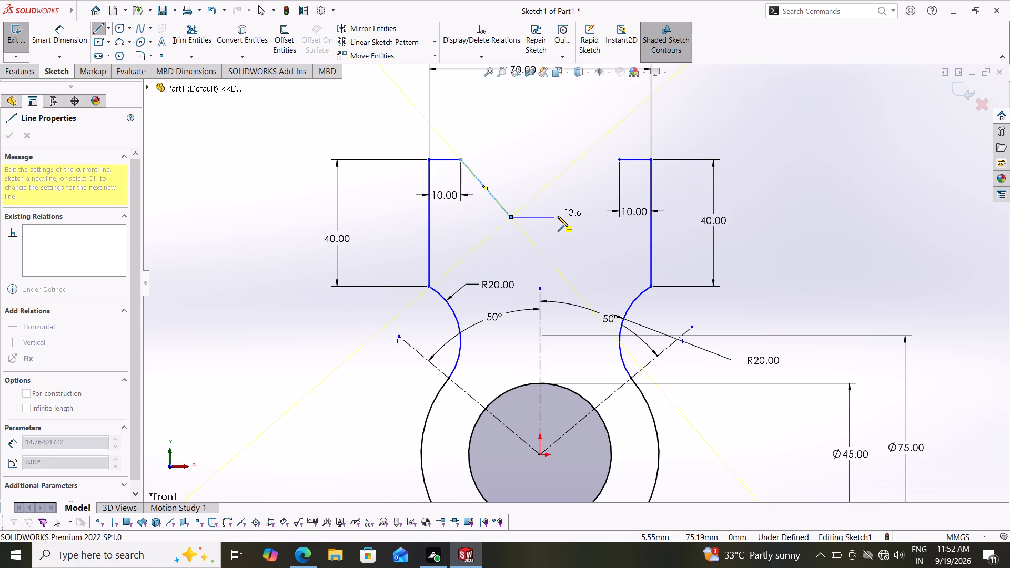
pyautogui.click(558, 216)
pyautogui.click(619, 160)
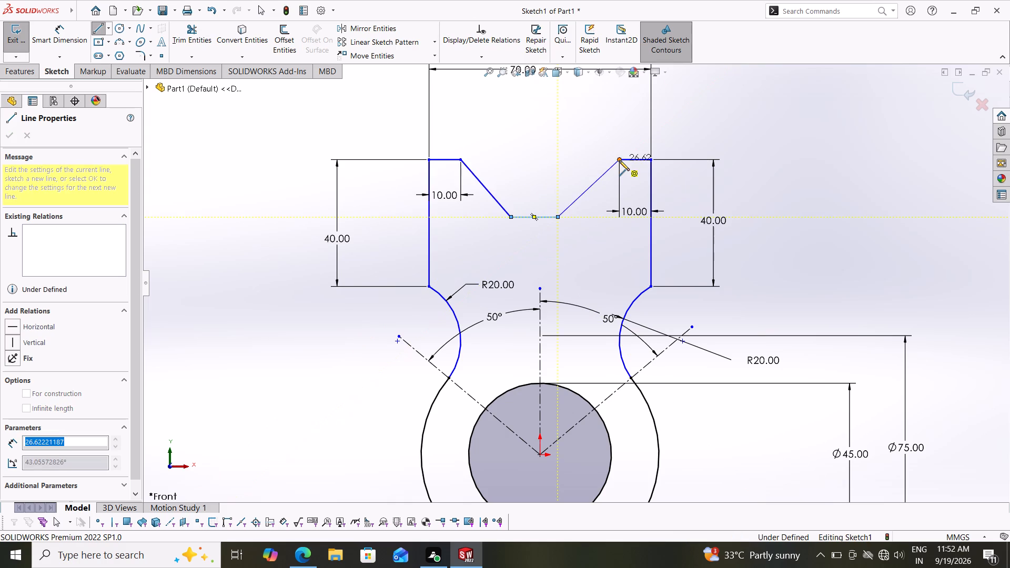
pyautogui.press('Escape')
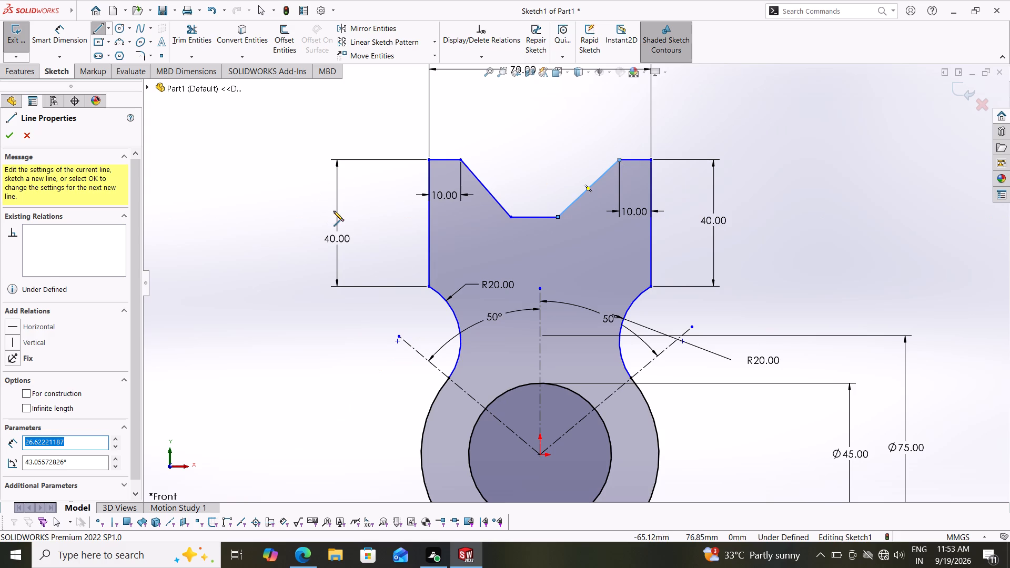
pyautogui.press('Escape')
pyautogui.press('Escape')
pyautogui.press('Escape')
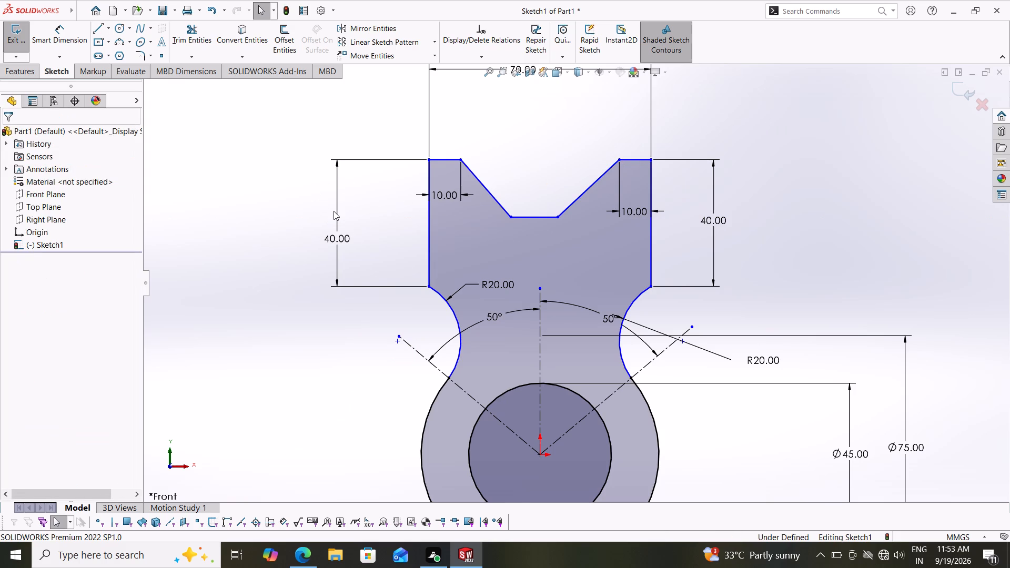
# Dimension the notch's horizontal bottom line to 10 mm.
pyautogui.click(57, 35)
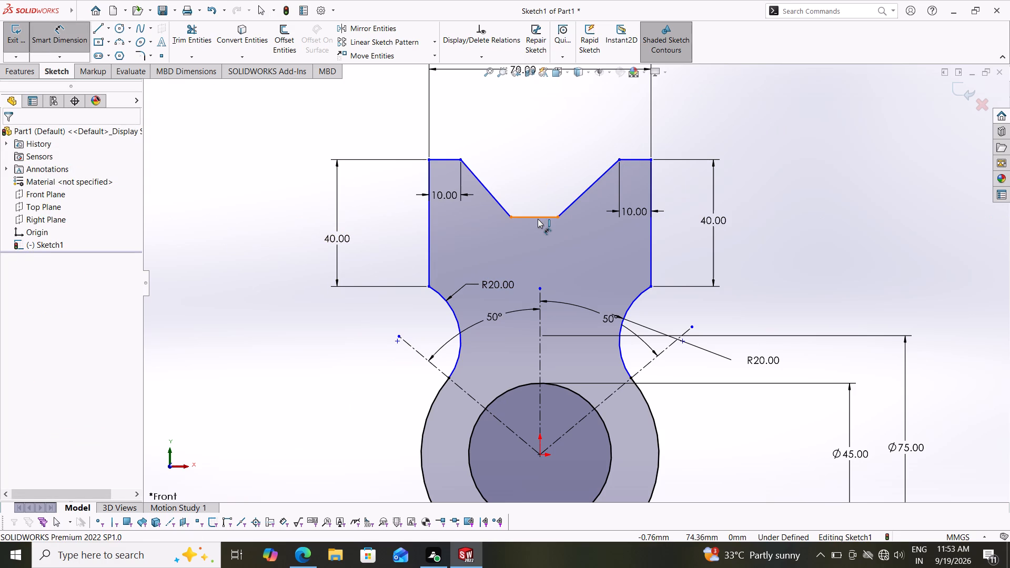
pyautogui.click(538, 219)
pyautogui.click(535, 242)
pyautogui.write('10')
pyautogui.press('Return')
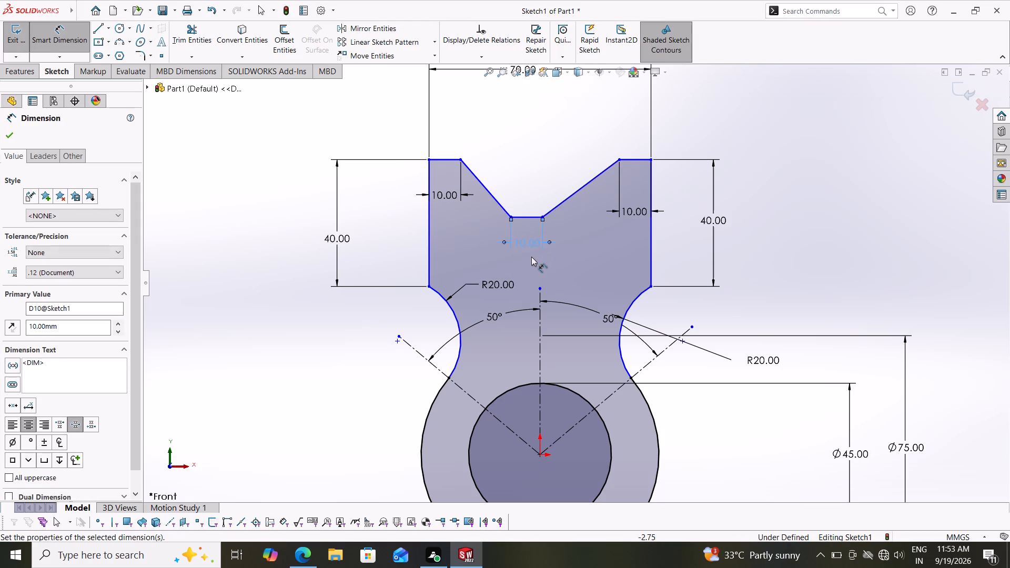
# Dimension the notch's bottom left corner to the vertical centreline at 5 mm.
pyautogui.click(540, 338)
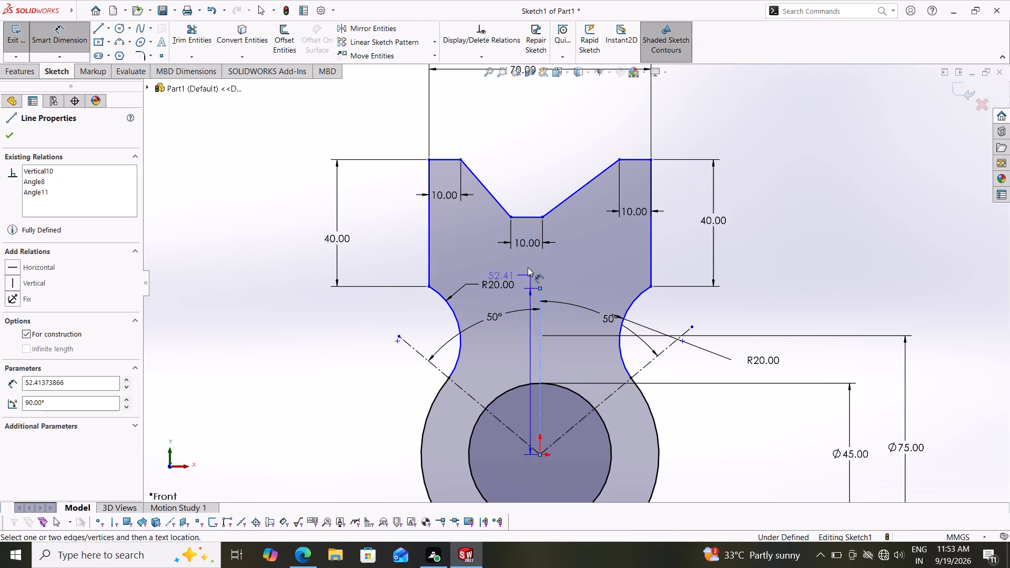
pyautogui.click(512, 217)
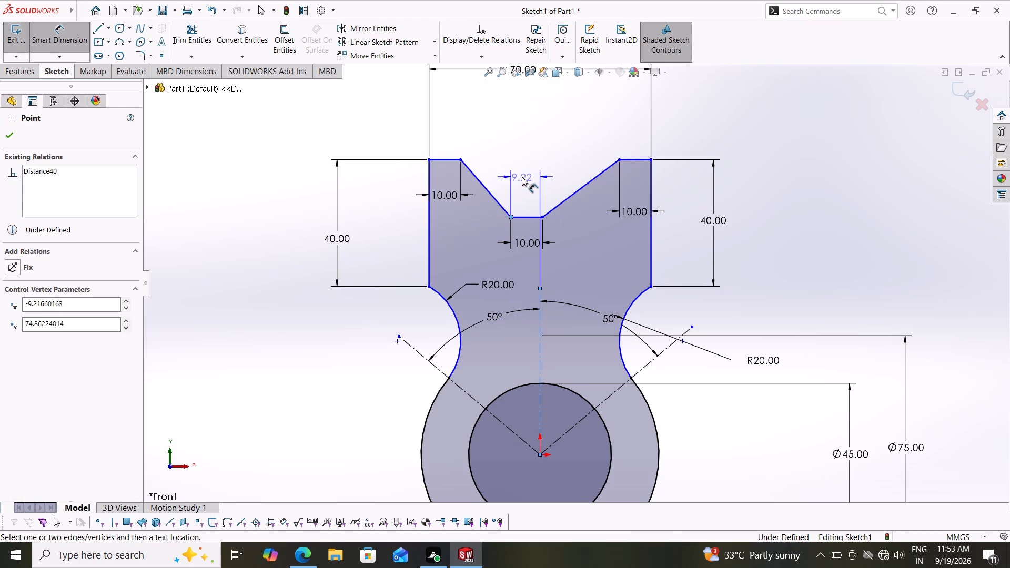
pyautogui.click(522, 177)
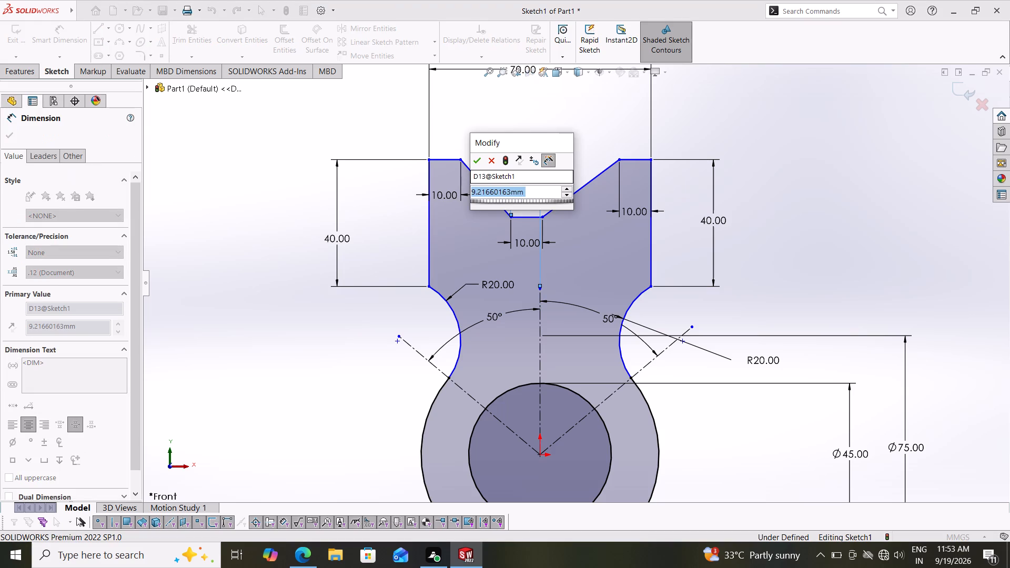
pyautogui.press('5')
pyautogui.press('Return')
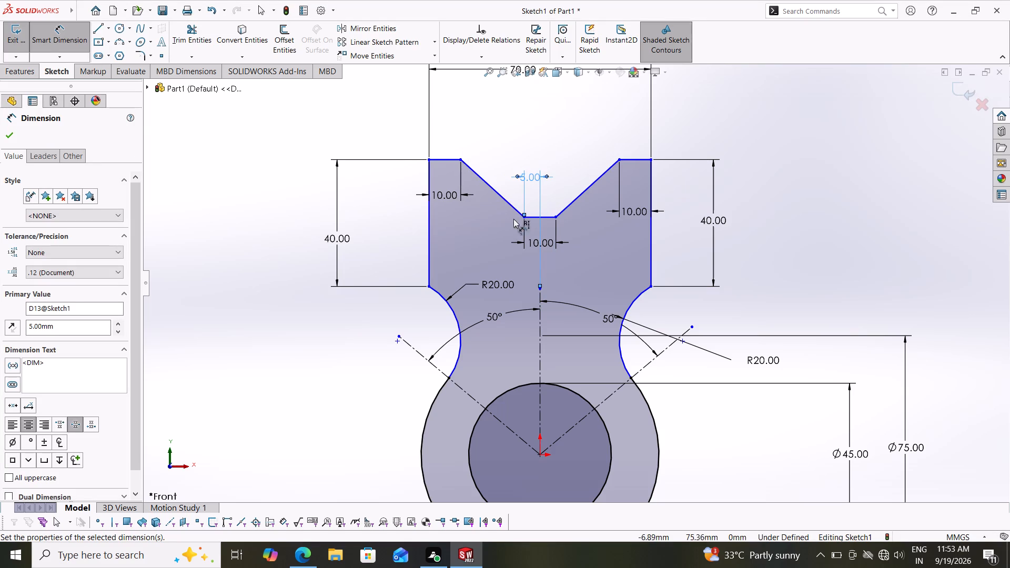
# Dimension the angle between the notch's two slanted lines to 100°.
pyautogui.click(501, 197)
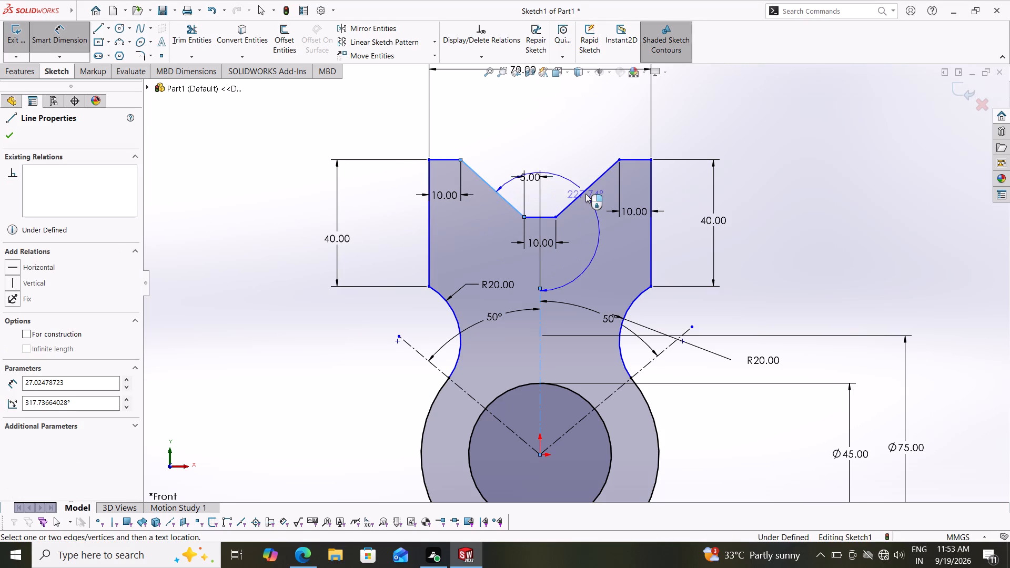
pyautogui.click(581, 192)
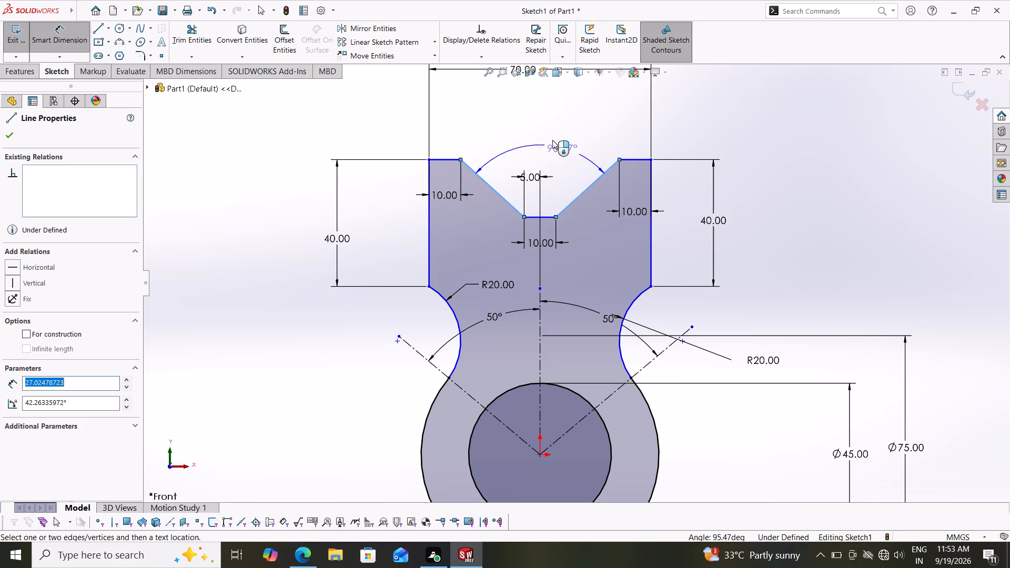
pyautogui.click(551, 144)
pyautogui.write('100')
pyautogui.press('Return')
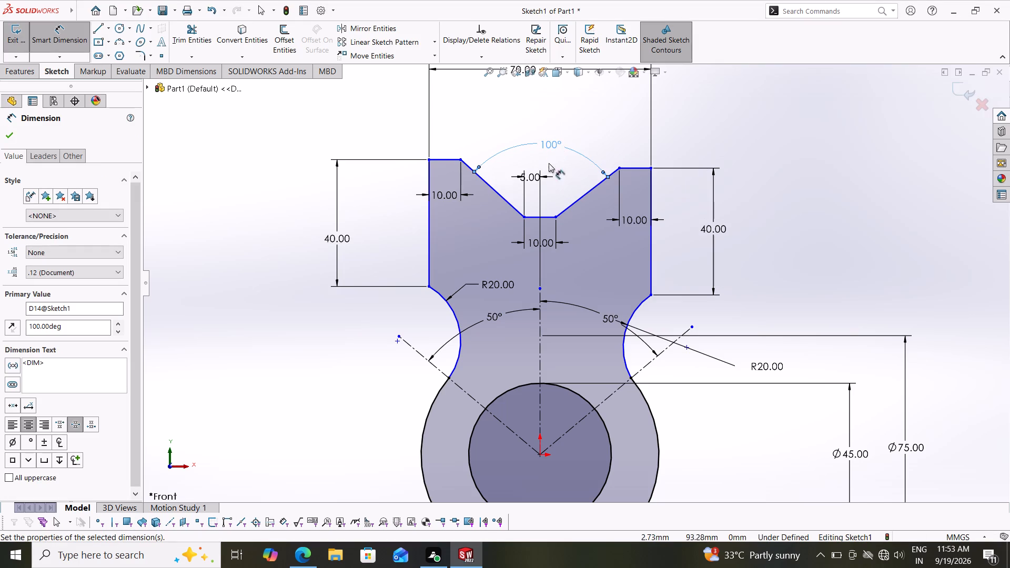
# Add a 20 mm vertical depth dimension between the block's upper left corner and the notch's bottom left corner.
pyautogui.click(524, 218)
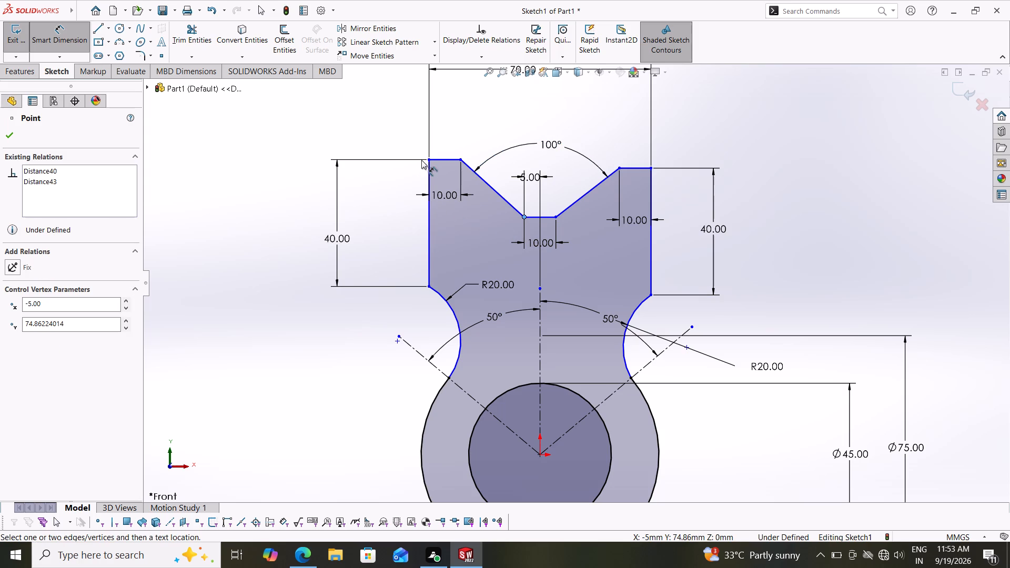
pyautogui.click(429, 160)
pyautogui.click(394, 187)
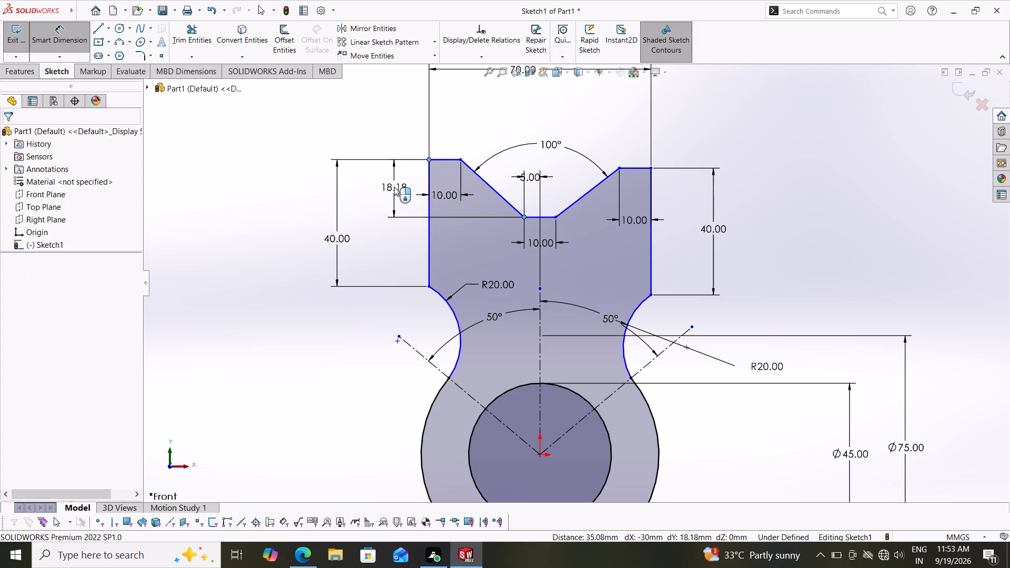
pyautogui.write('20')
pyautogui.press('Return')
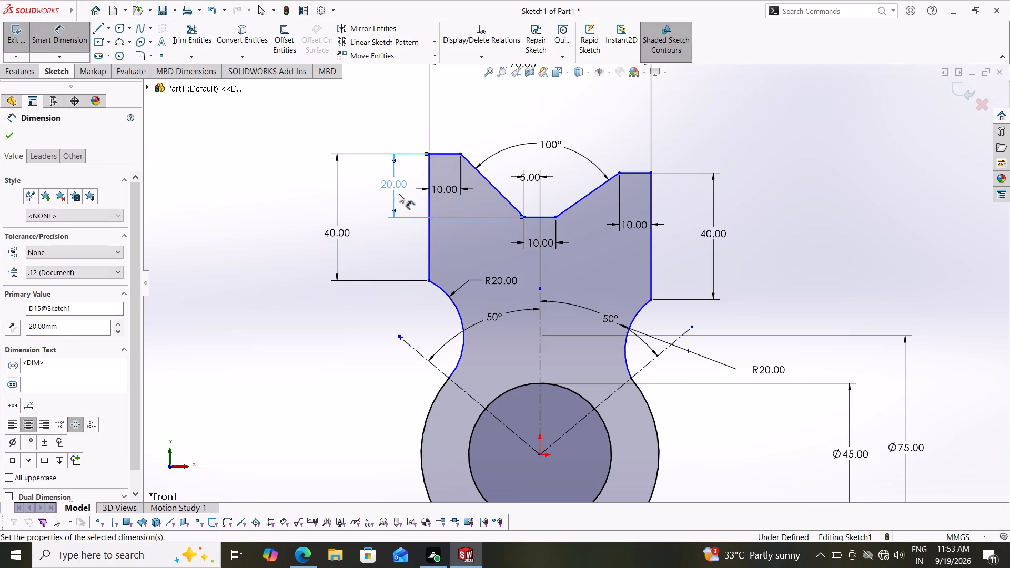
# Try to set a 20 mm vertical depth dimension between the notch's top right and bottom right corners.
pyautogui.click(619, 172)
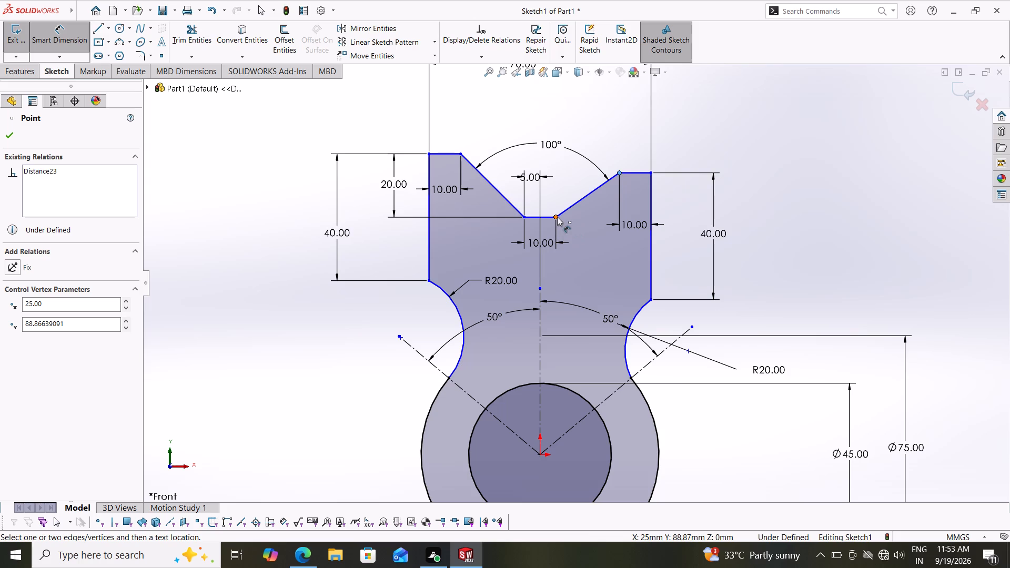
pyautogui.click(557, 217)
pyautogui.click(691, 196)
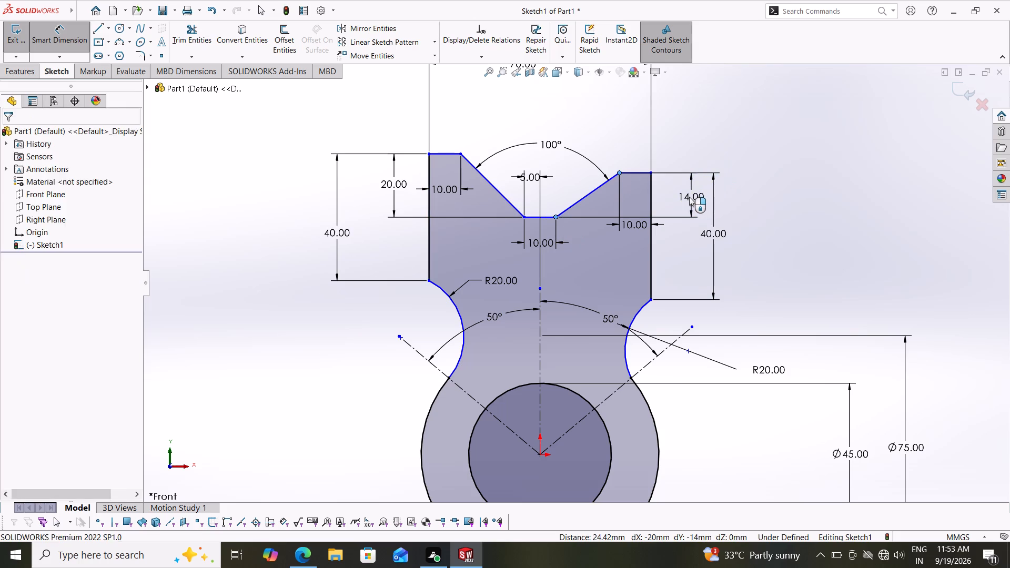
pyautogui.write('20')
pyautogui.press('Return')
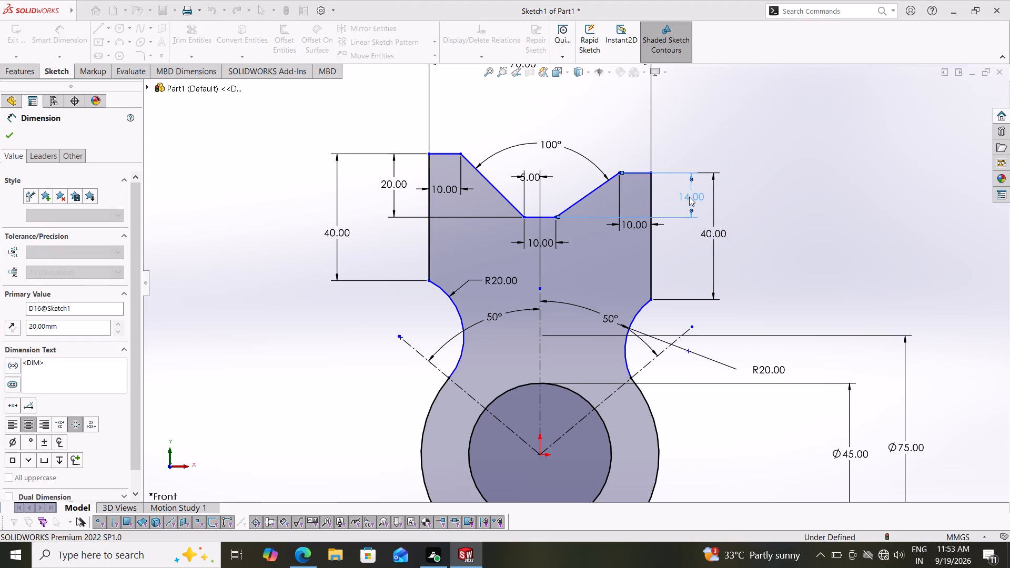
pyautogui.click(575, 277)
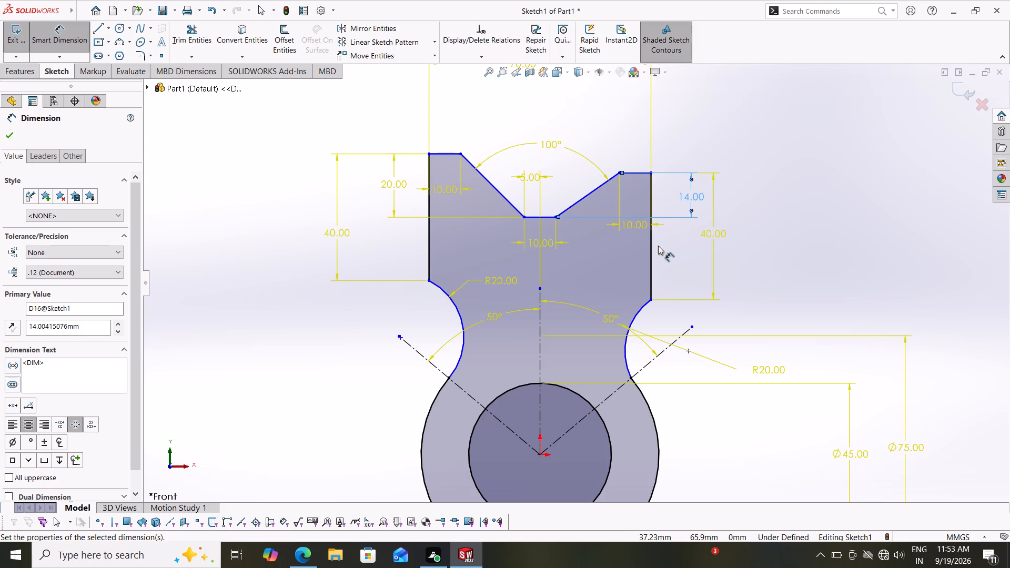
# Undo the right-hand depth dimension and the 20 mm value entered for the left-hand depth.
pyautogui.hotkey('ctrl', 'z')
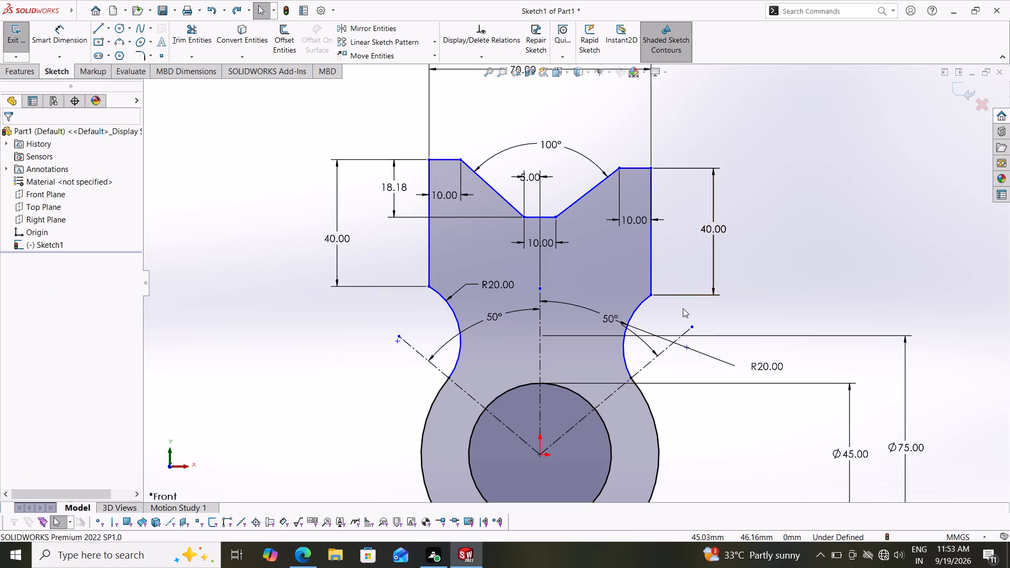
# Delete the 5 mm dimension between the notch's bottom left corner and the vertical centreline.
pyautogui.click(529, 175)
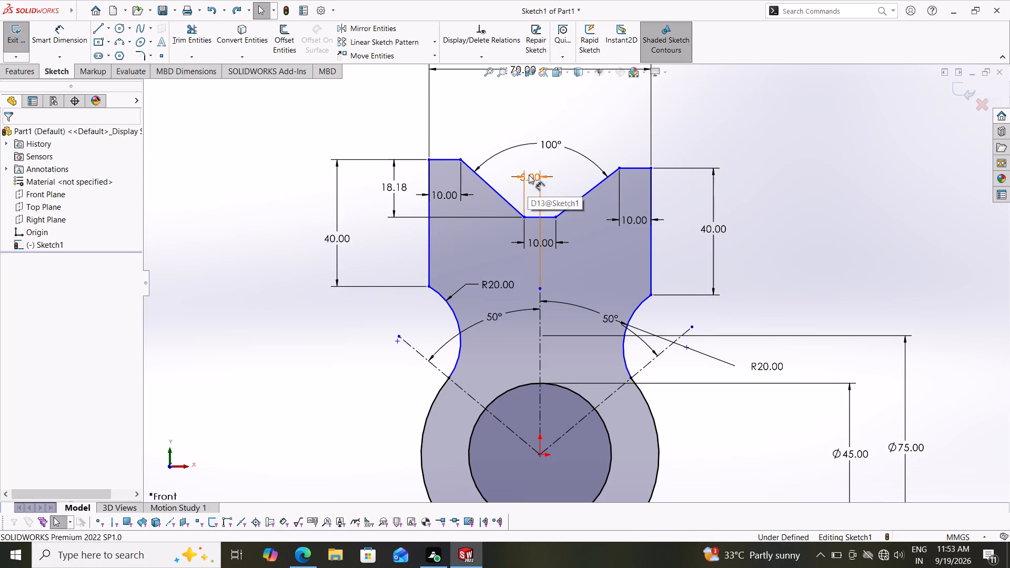
pyautogui.press('Delete')
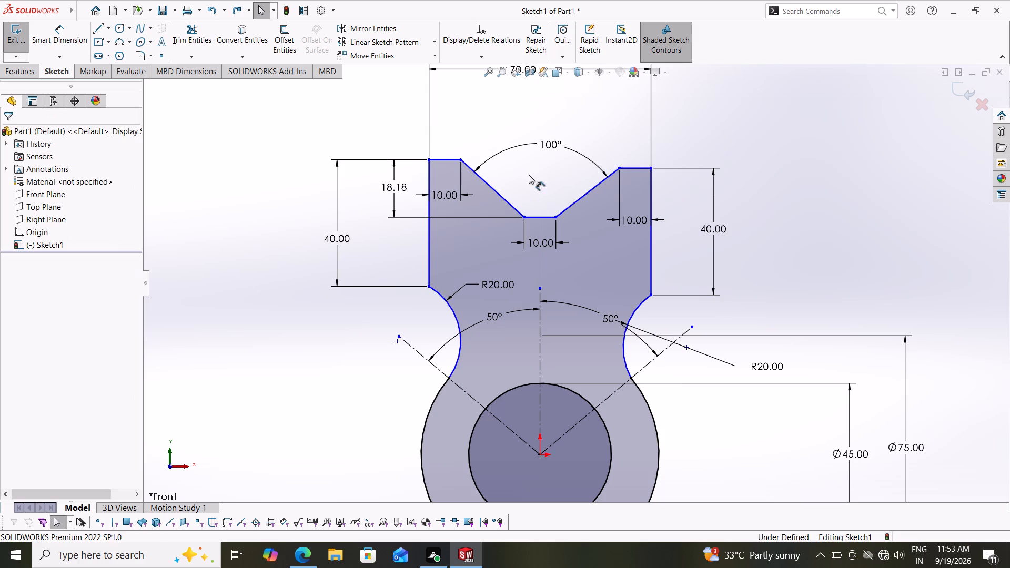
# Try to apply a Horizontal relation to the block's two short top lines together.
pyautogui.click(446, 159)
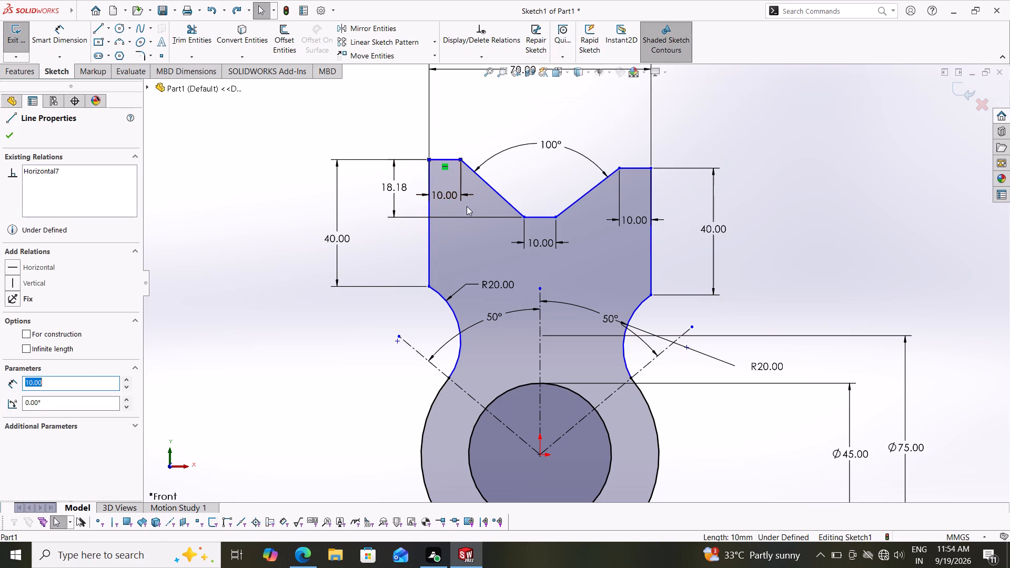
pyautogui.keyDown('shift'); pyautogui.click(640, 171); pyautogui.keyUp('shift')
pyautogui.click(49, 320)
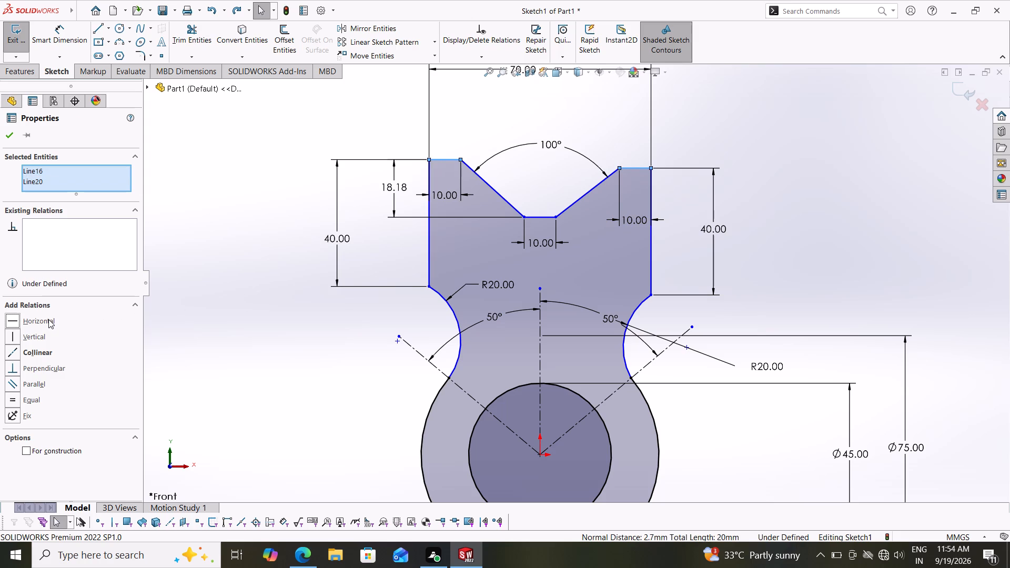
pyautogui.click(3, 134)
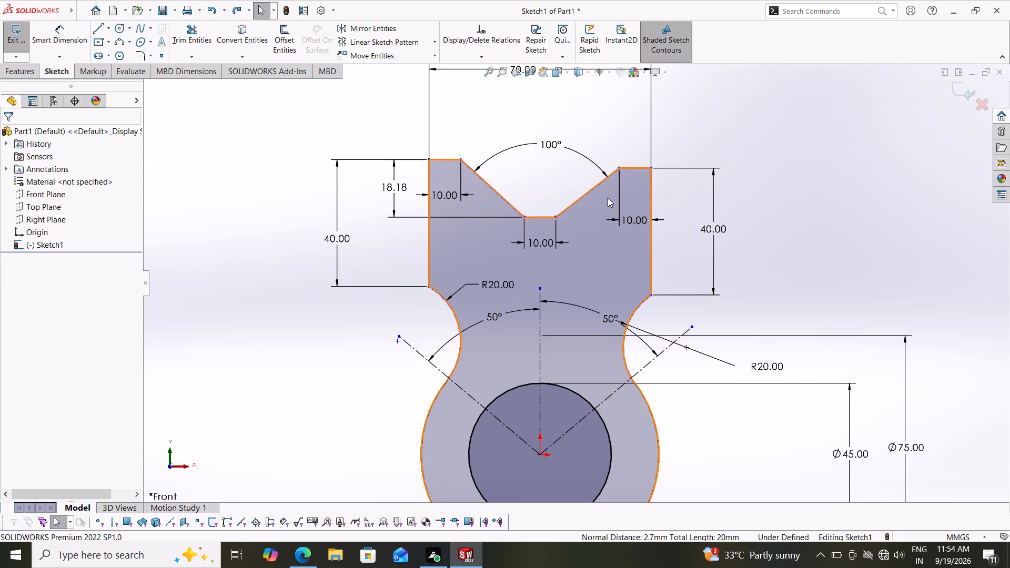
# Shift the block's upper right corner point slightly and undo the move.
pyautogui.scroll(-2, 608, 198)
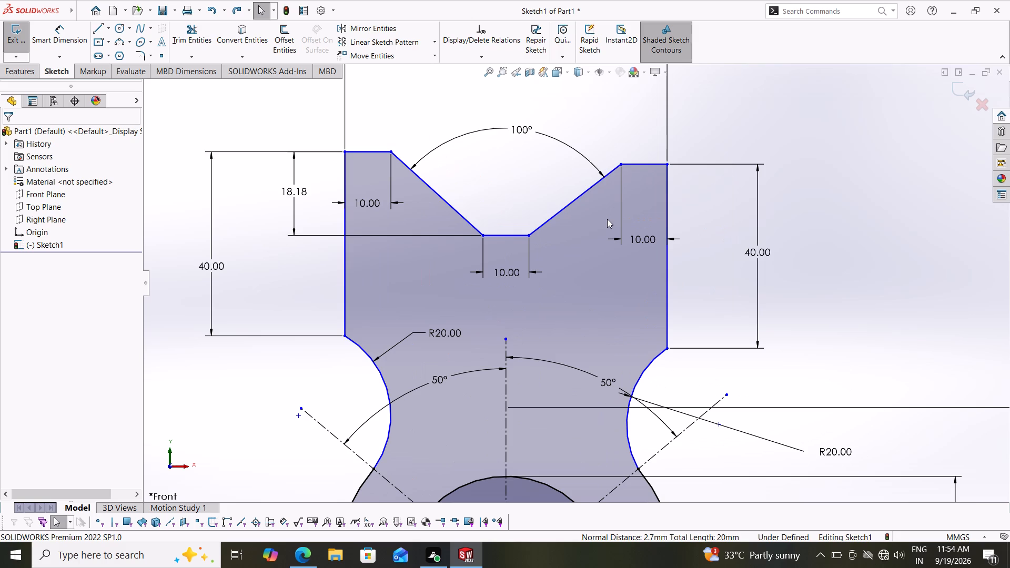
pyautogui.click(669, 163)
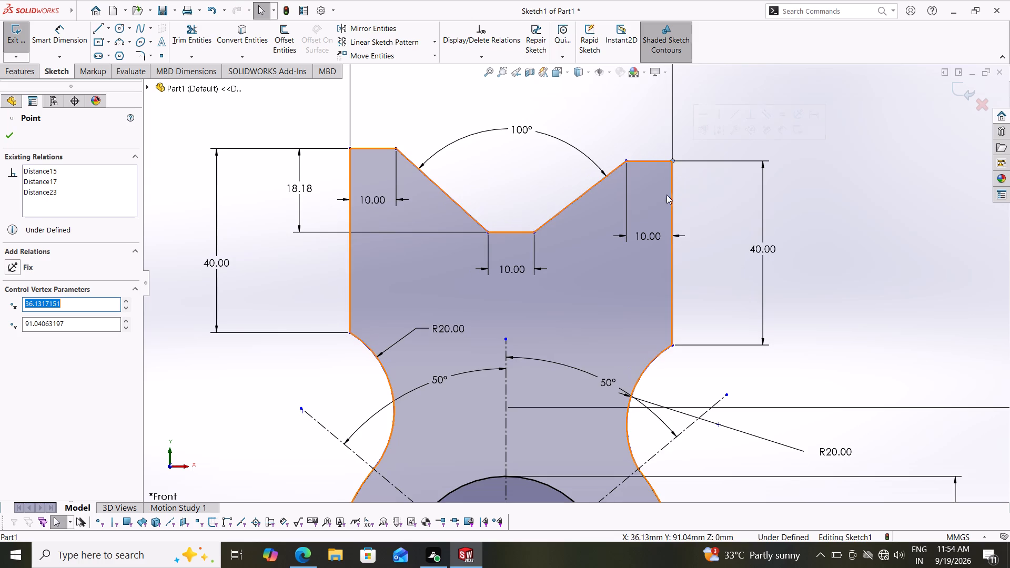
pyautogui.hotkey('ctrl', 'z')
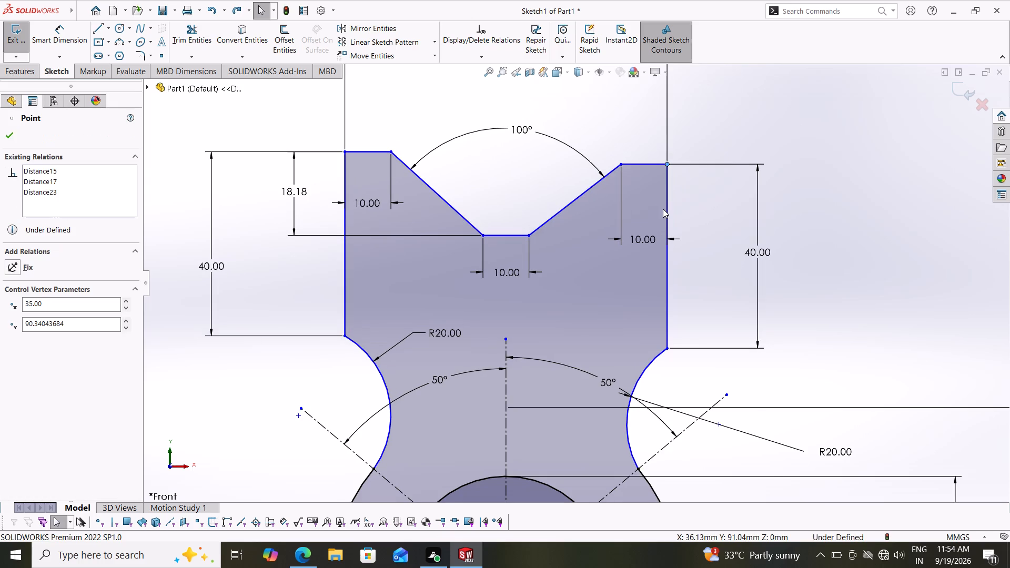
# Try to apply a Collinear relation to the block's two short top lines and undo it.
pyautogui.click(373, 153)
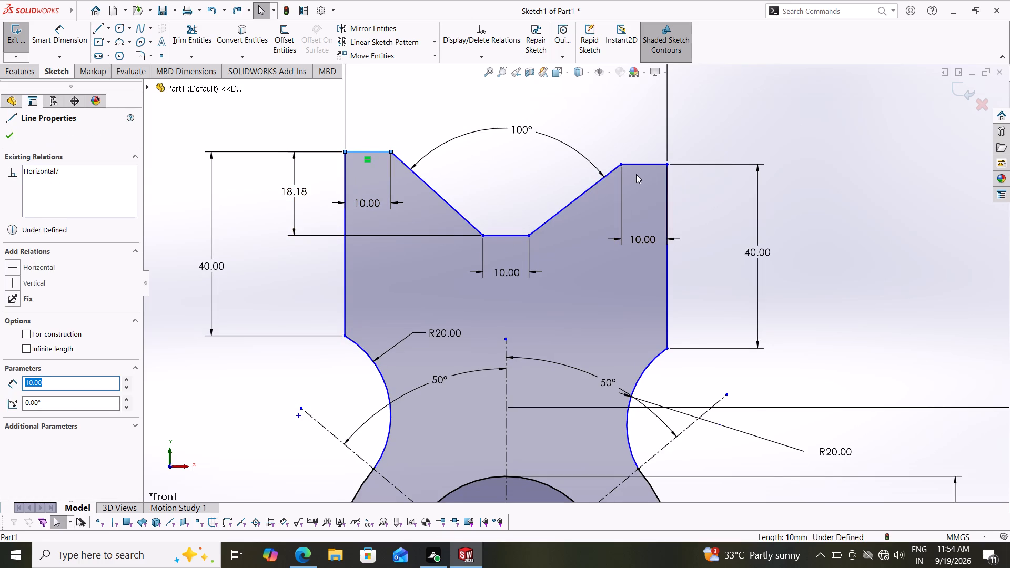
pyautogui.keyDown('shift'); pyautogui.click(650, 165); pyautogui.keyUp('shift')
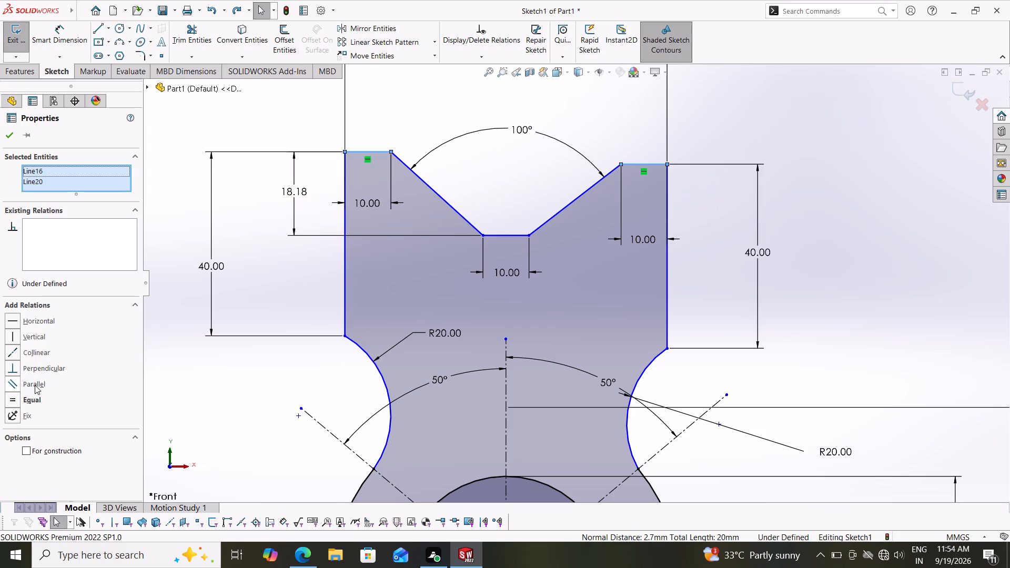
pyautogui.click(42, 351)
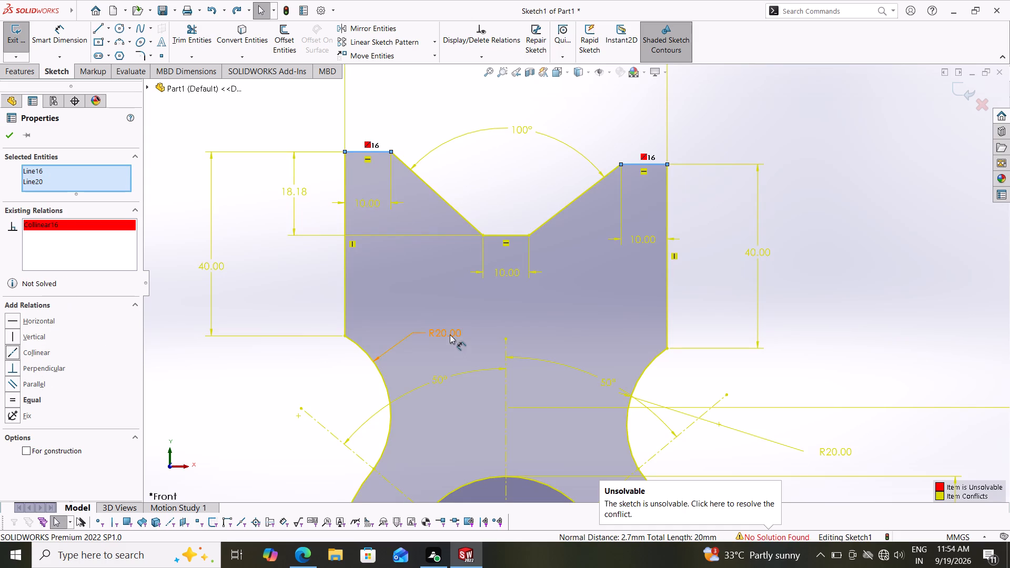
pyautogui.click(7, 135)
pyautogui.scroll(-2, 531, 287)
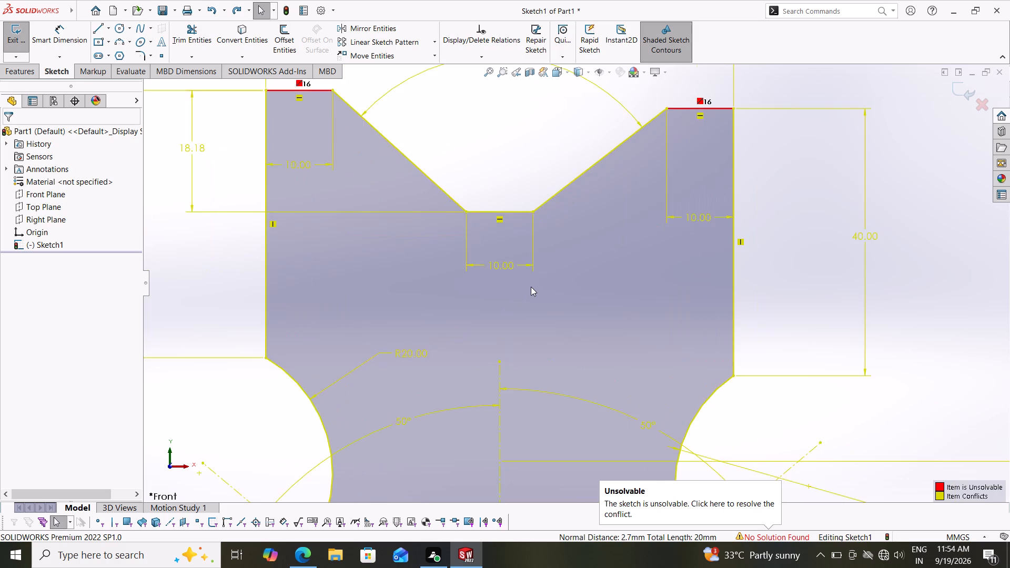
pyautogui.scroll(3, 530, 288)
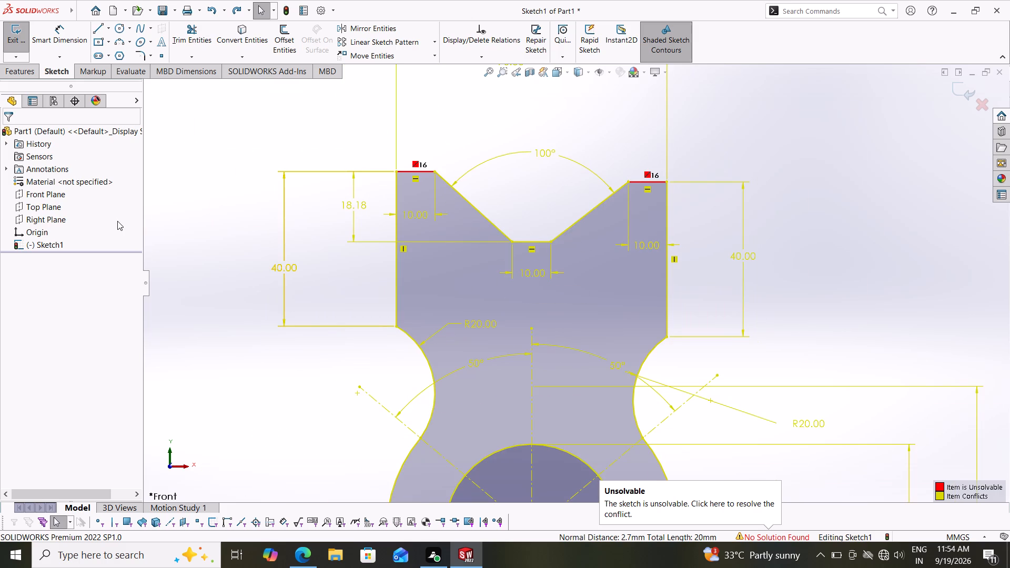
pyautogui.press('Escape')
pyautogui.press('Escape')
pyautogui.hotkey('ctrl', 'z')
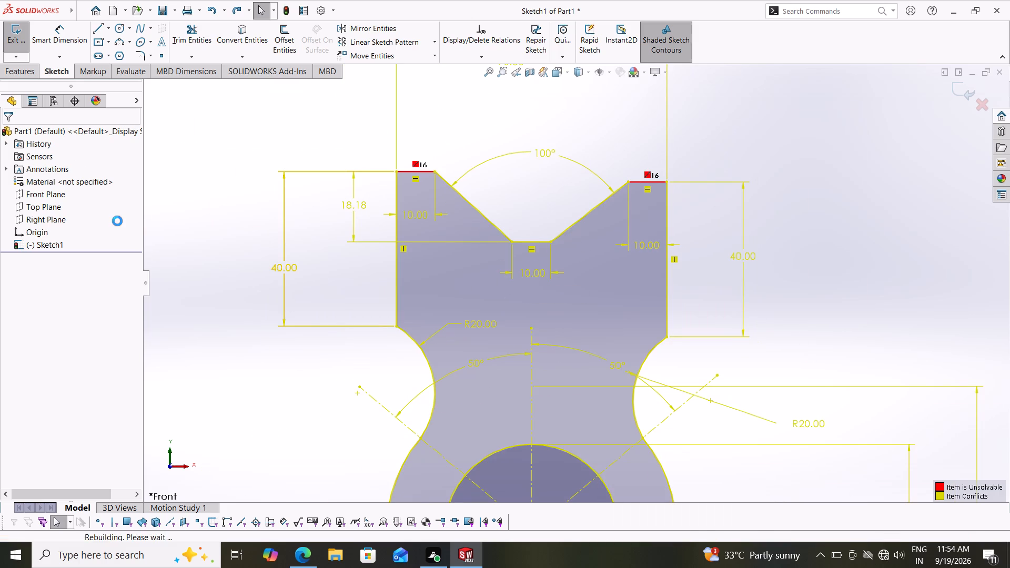
# Set the notch's left-hand depth dimension to 20 mm.
pyautogui.doubleClick(345, 202)
pyautogui.write('20')
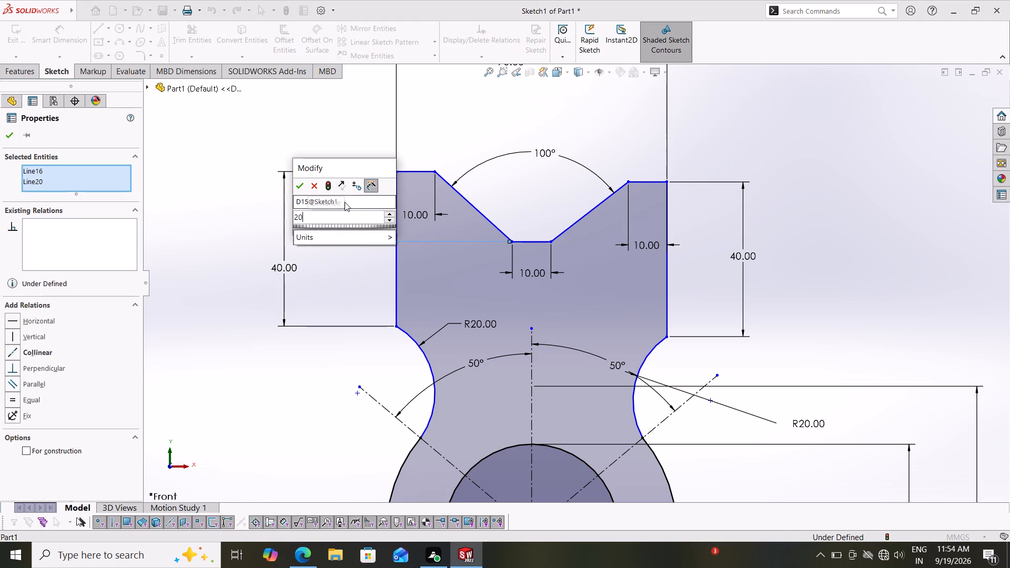
pyautogui.press('Return')
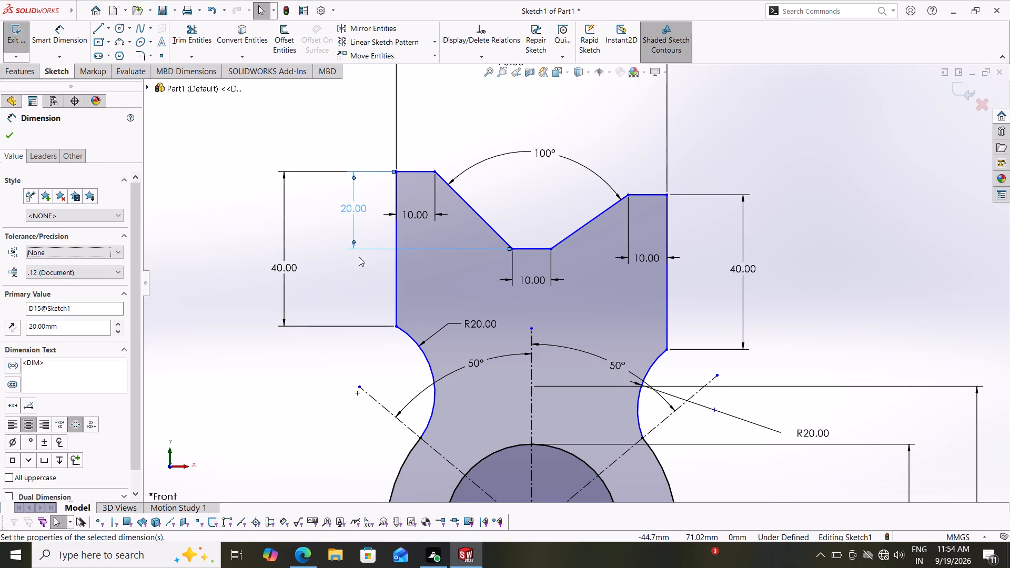
# Delete the 10 mm width dimension of the notch's flat bottom line.
pyautogui.click(520, 282)
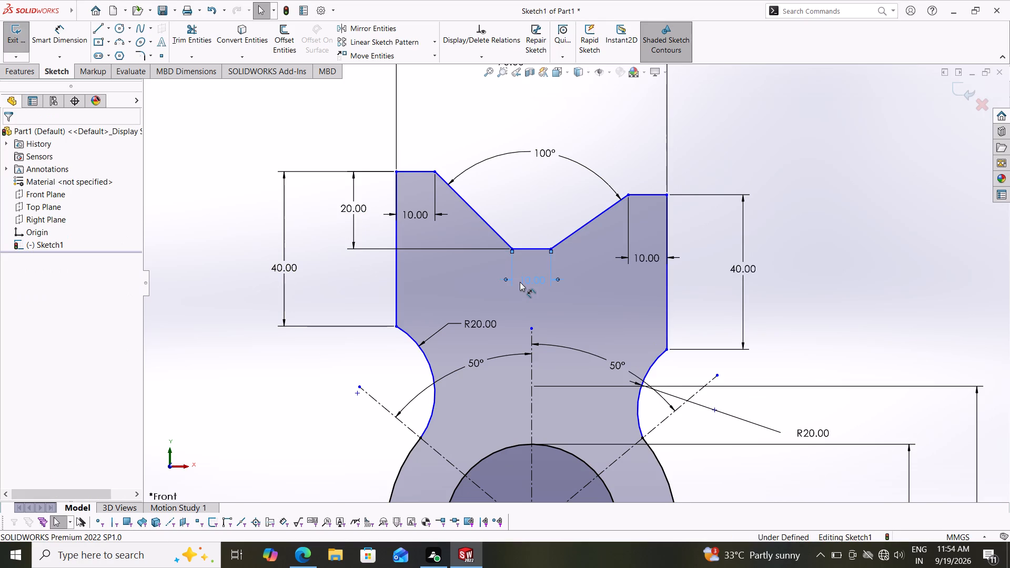
pyautogui.press('Delete')
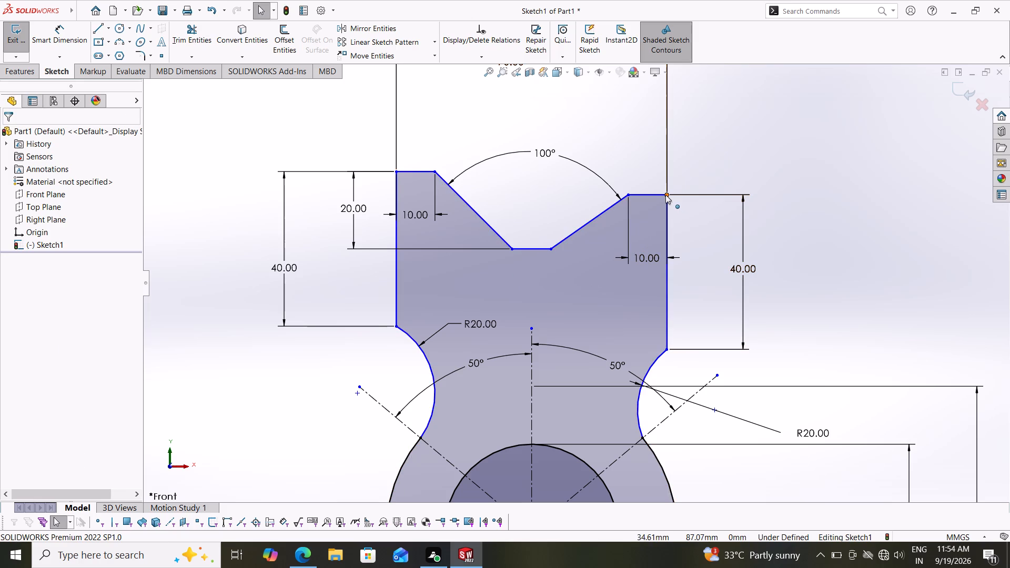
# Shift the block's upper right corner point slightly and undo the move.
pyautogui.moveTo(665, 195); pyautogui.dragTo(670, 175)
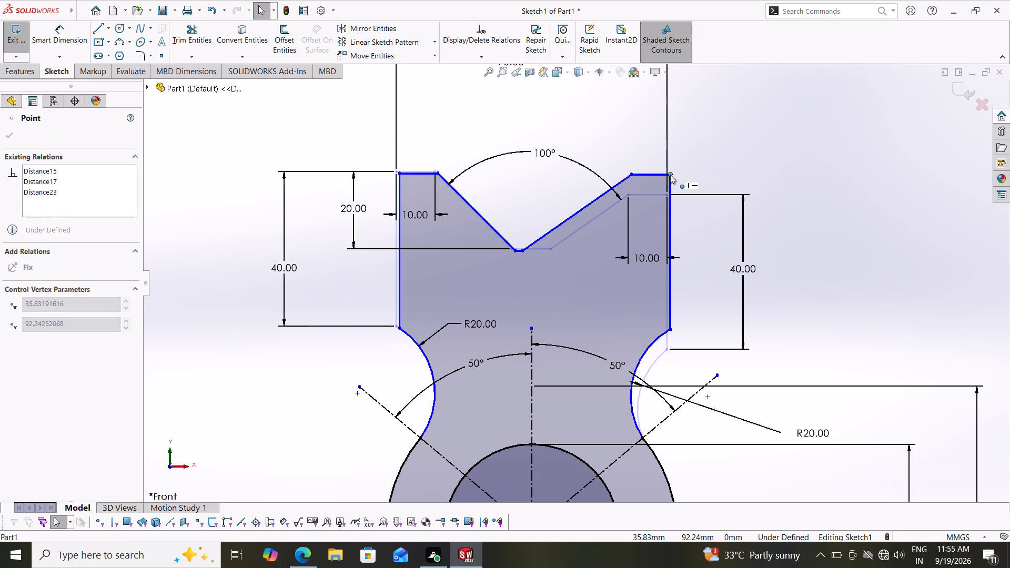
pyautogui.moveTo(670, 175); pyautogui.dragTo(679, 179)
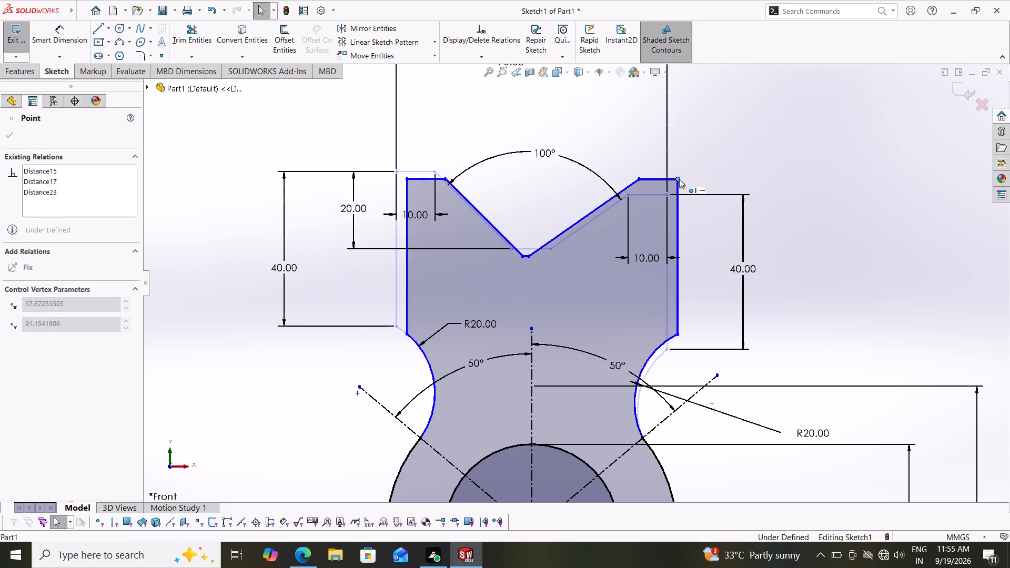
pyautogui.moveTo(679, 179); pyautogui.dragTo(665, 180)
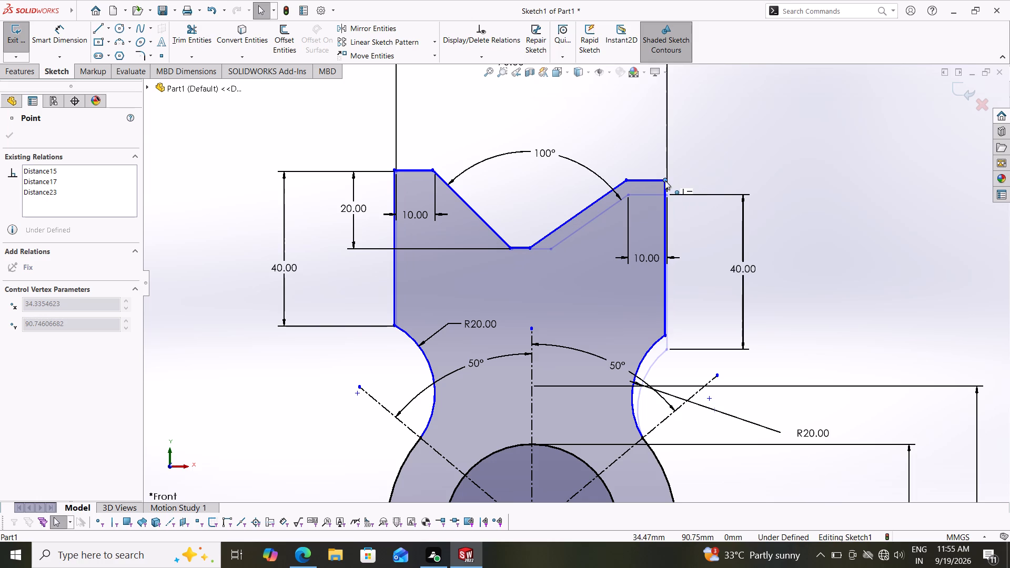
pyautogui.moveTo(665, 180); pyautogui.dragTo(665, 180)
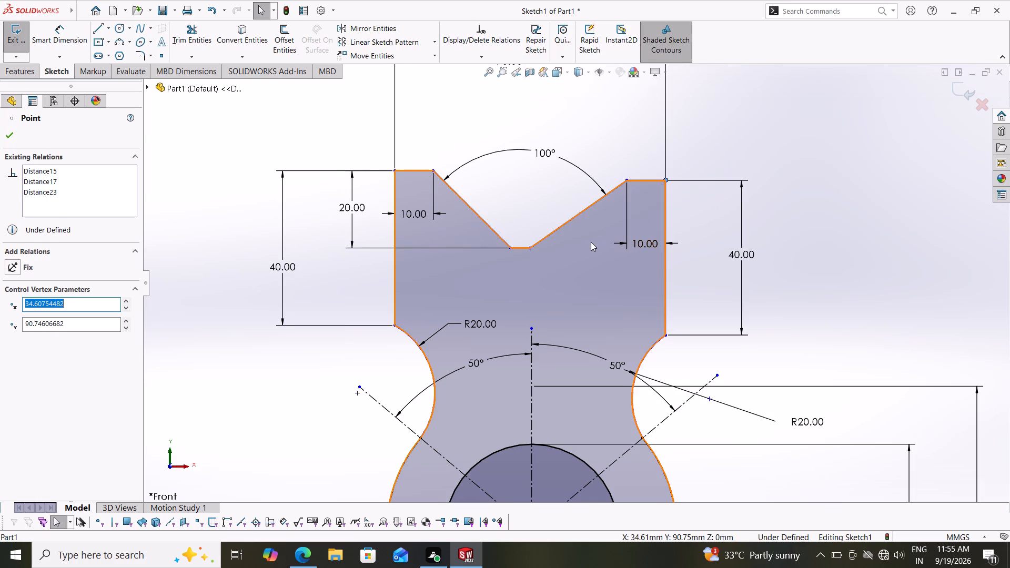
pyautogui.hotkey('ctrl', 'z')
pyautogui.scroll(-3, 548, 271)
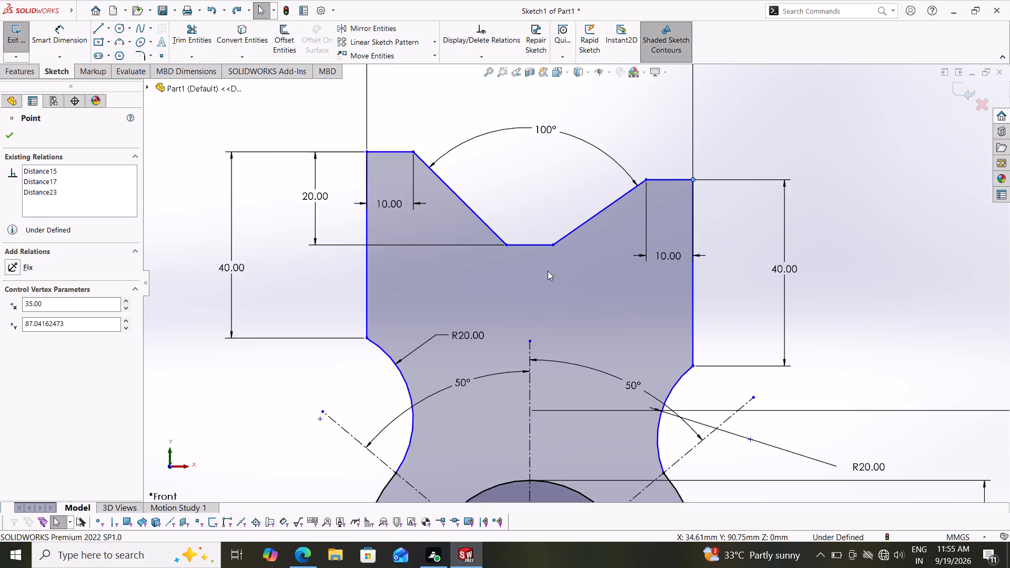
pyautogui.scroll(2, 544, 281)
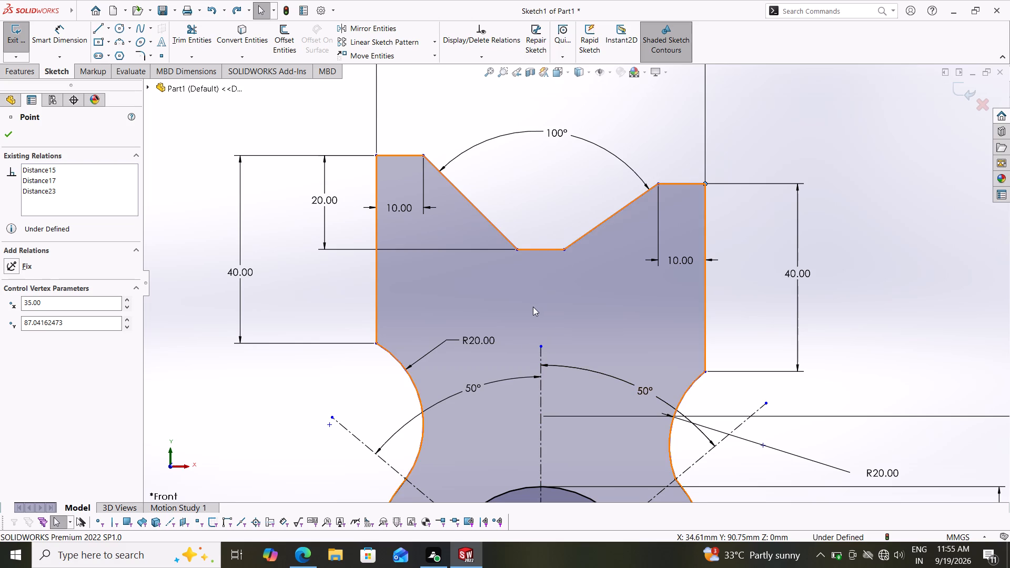
# Extend the vertical centreline upward through the notch so its top end sits about 94 mm above the origin.
pyautogui.click(57, 32)
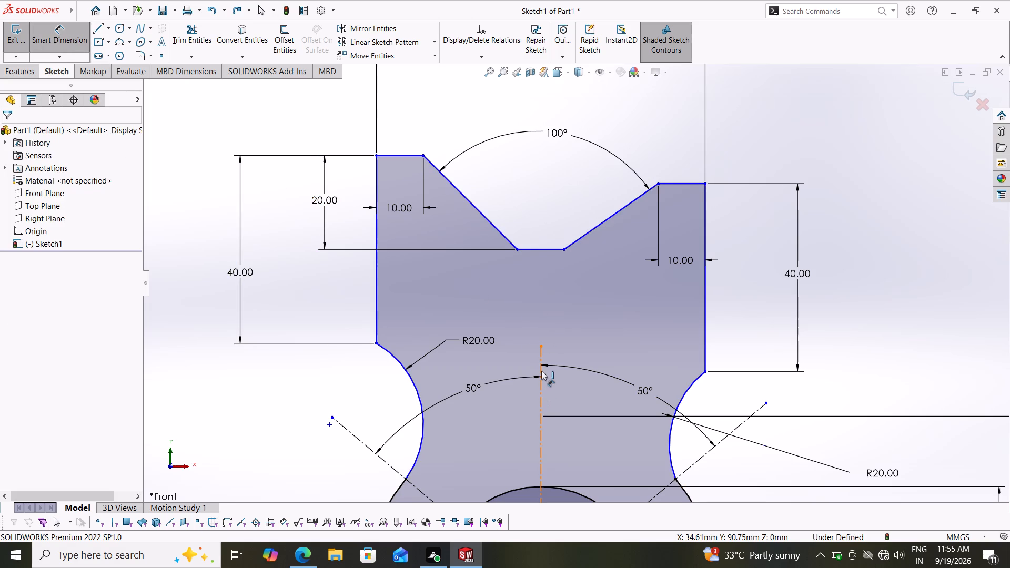
pyautogui.moveTo(539, 346); pyautogui.dragTo(543, 200)
pyautogui.press('Escape')
pyautogui.press('Escape')
pyautogui.press('Escape')
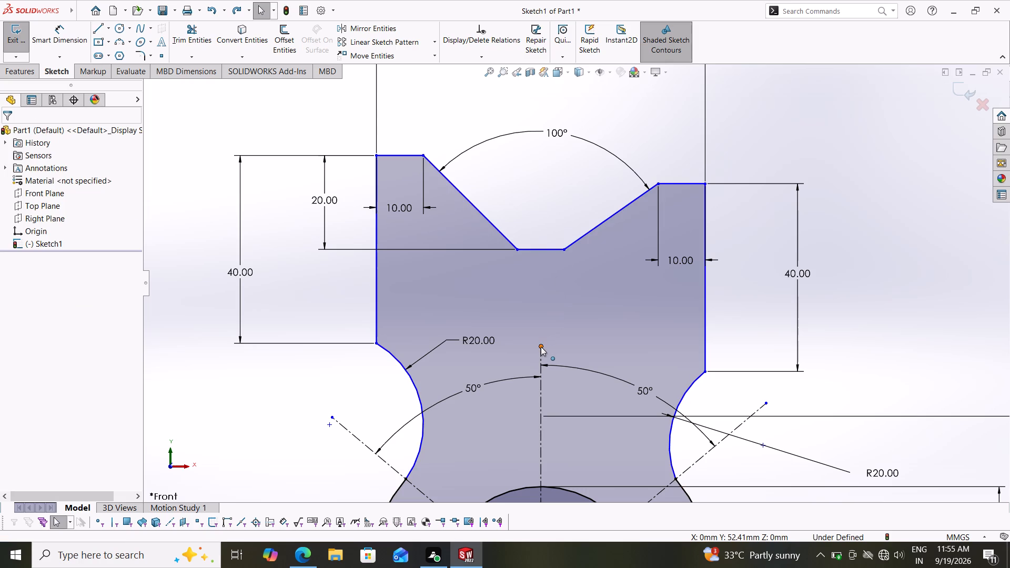
pyautogui.moveTo(541, 347); pyautogui.dragTo(555, 149)
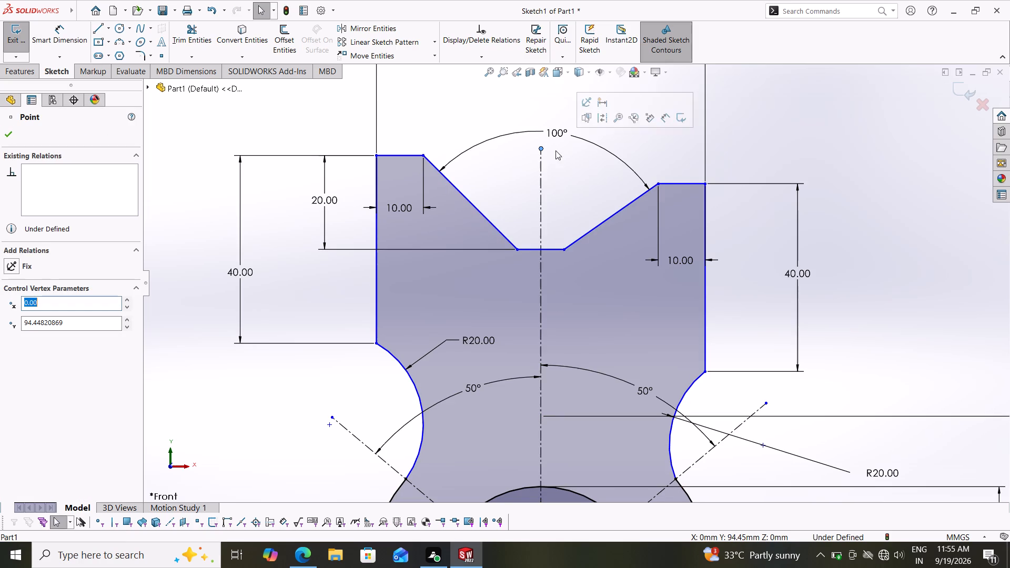
# Dimension the angle between the vertical centreline and the notch's left slanted side as 50°.
pyautogui.click(68, 25)
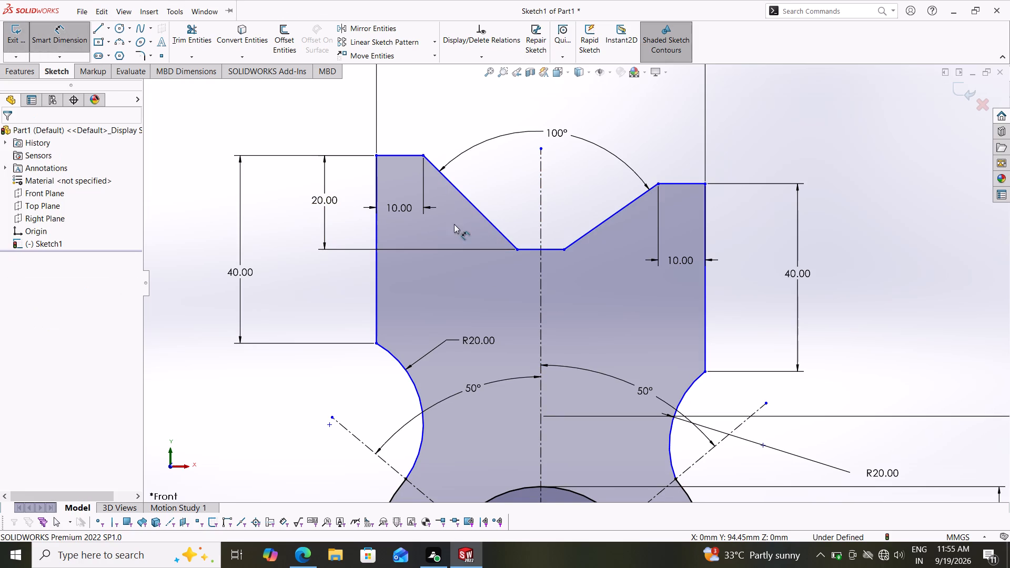
pyautogui.click(542, 221)
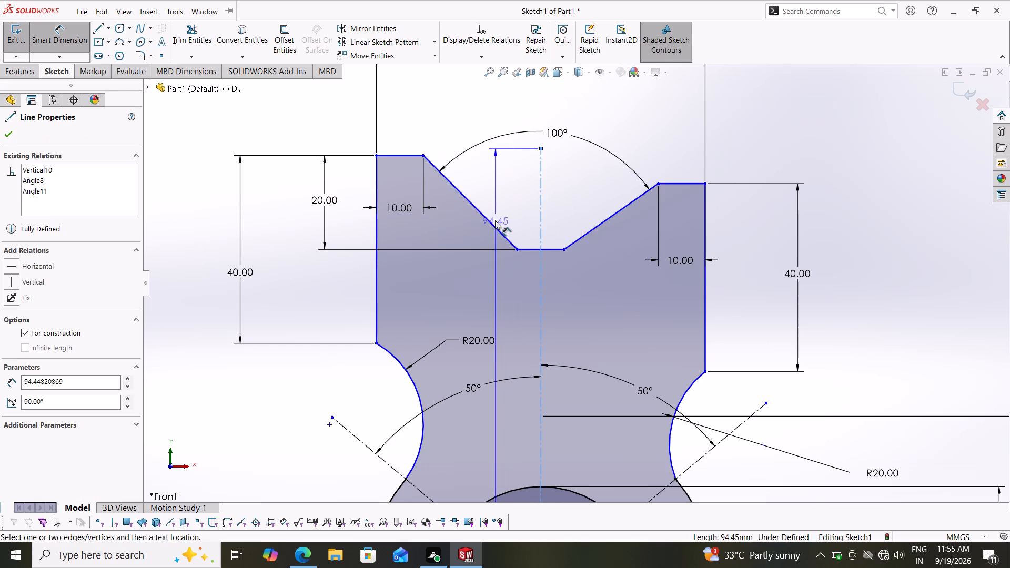
pyautogui.click(493, 222)
pyautogui.click(516, 202)
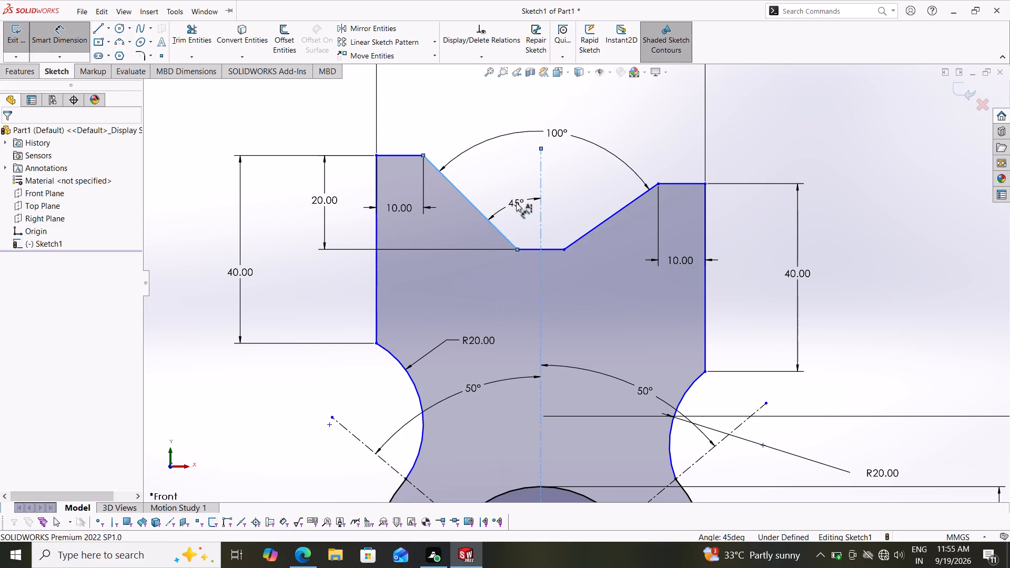
pyautogui.write('50')
pyautogui.press('Return')
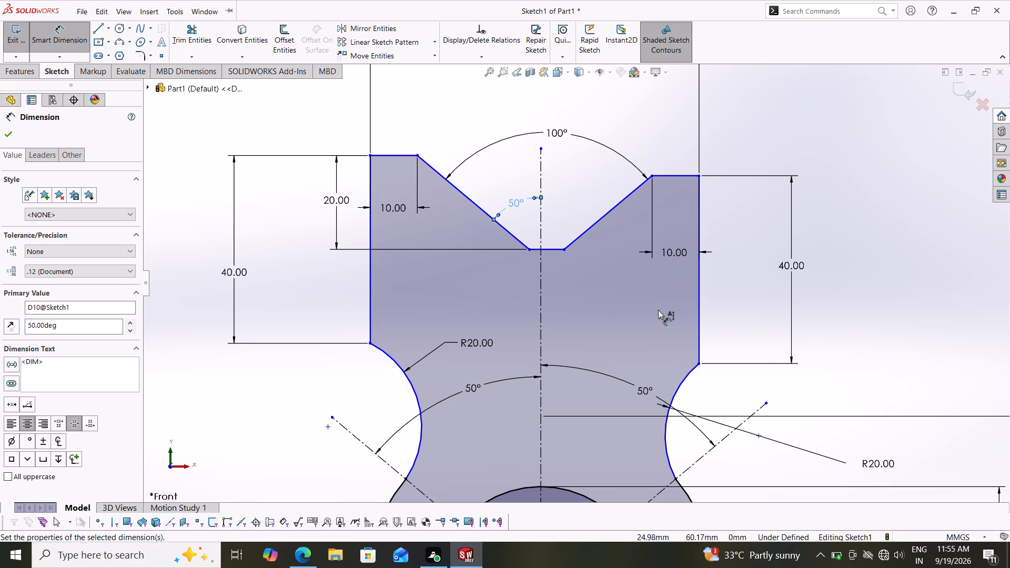
# Dimension the notch's right-hand depth between the slanted side's top and bottom endpoints as 20 mm.
pyautogui.click(654, 173)
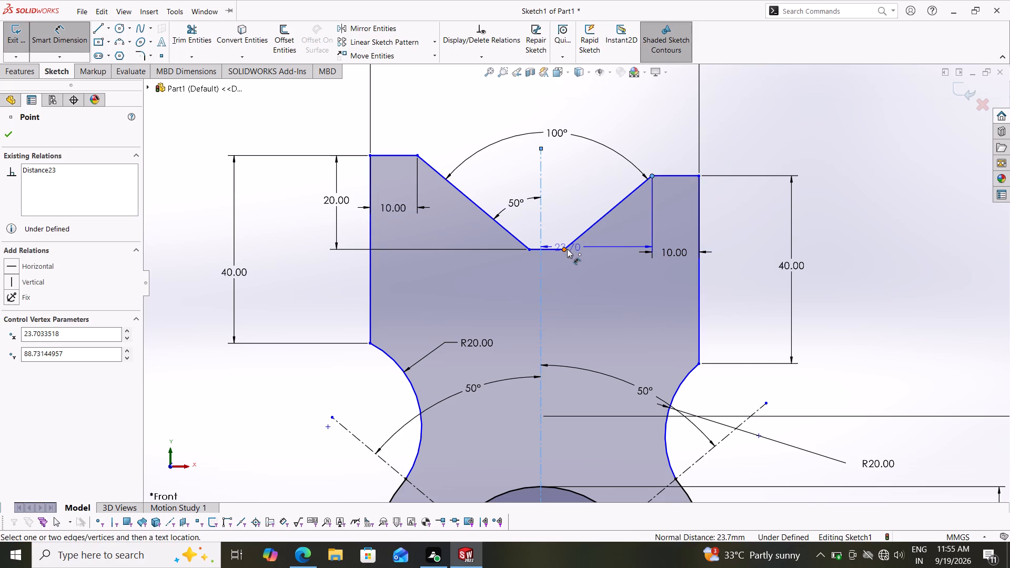
pyautogui.click(567, 249)
pyautogui.click(731, 202)
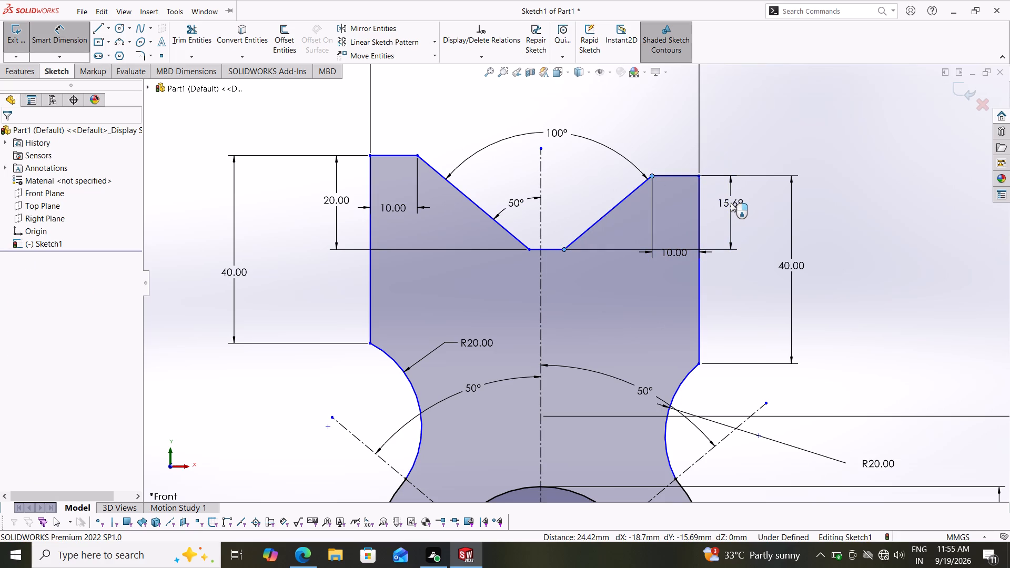
pyautogui.write('20')
pyautogui.press('Return')
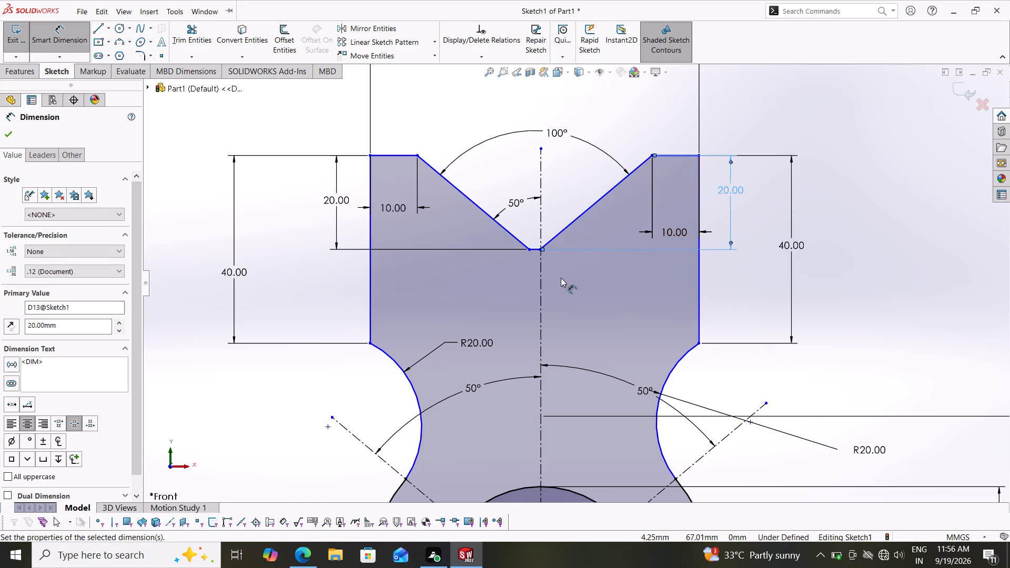
# Delete the 70 mm overall width dimension above the block.
pyautogui.scroll(-3, 561, 278)
pyautogui.scroll(5, 561, 291)
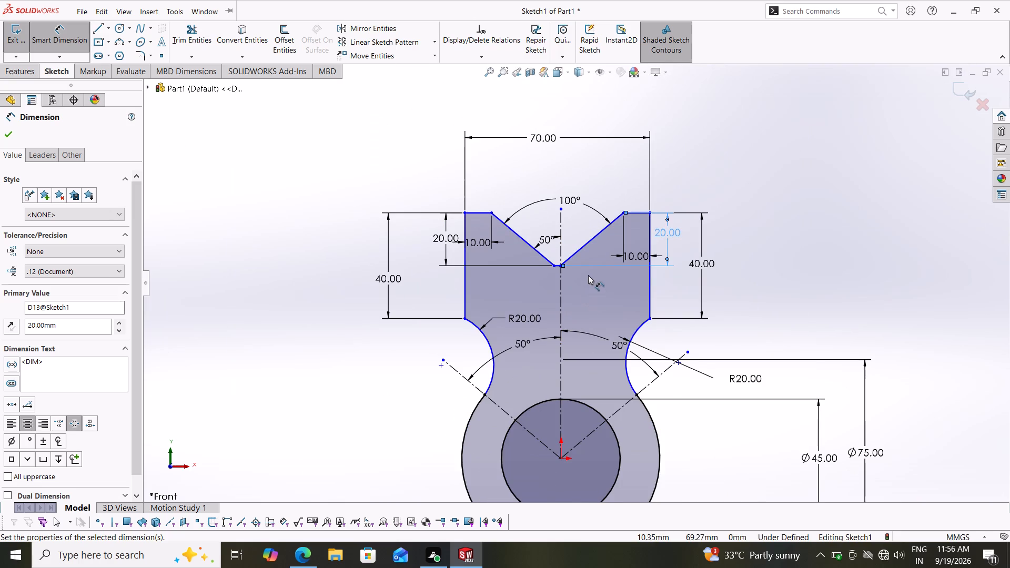
pyautogui.scroll(-5, 575, 271)
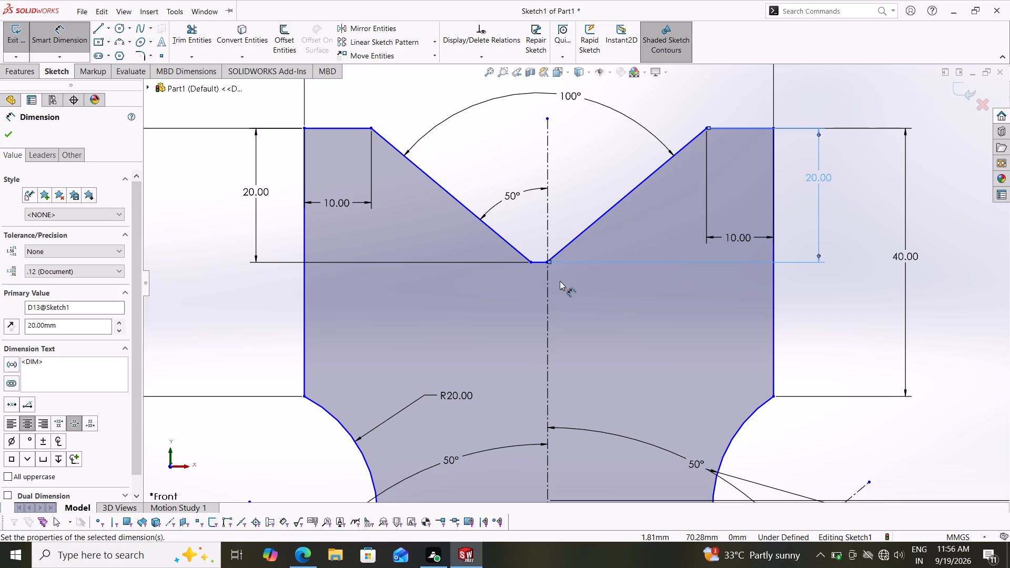
pyautogui.scroll(4, 581, 264)
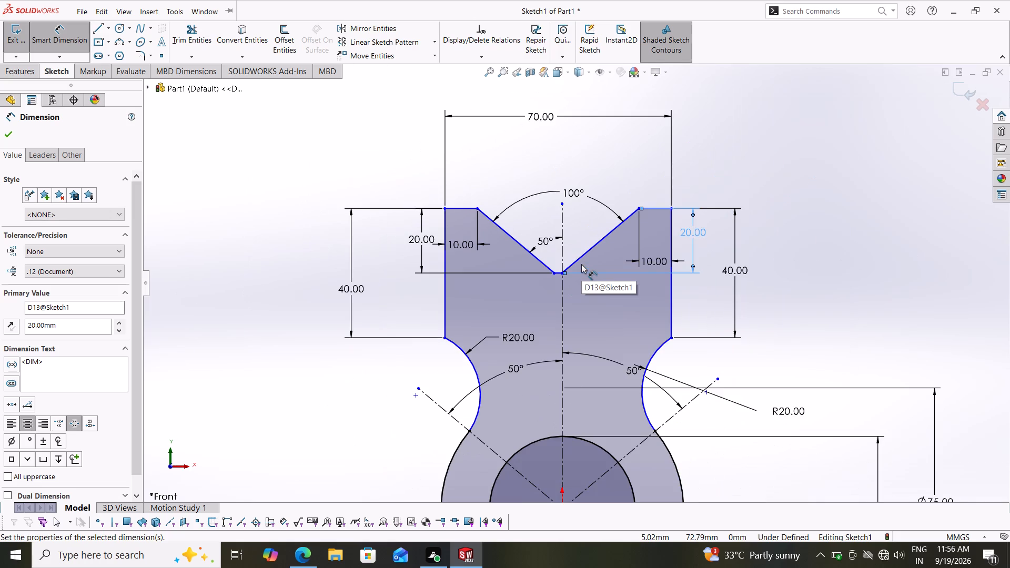
pyautogui.click(541, 116)
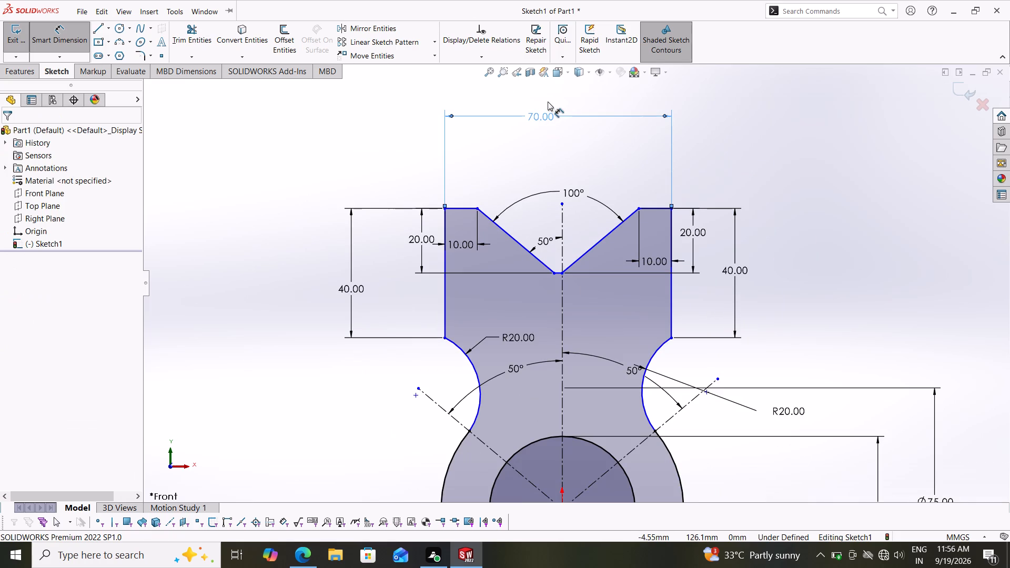
pyautogui.press('Delete')
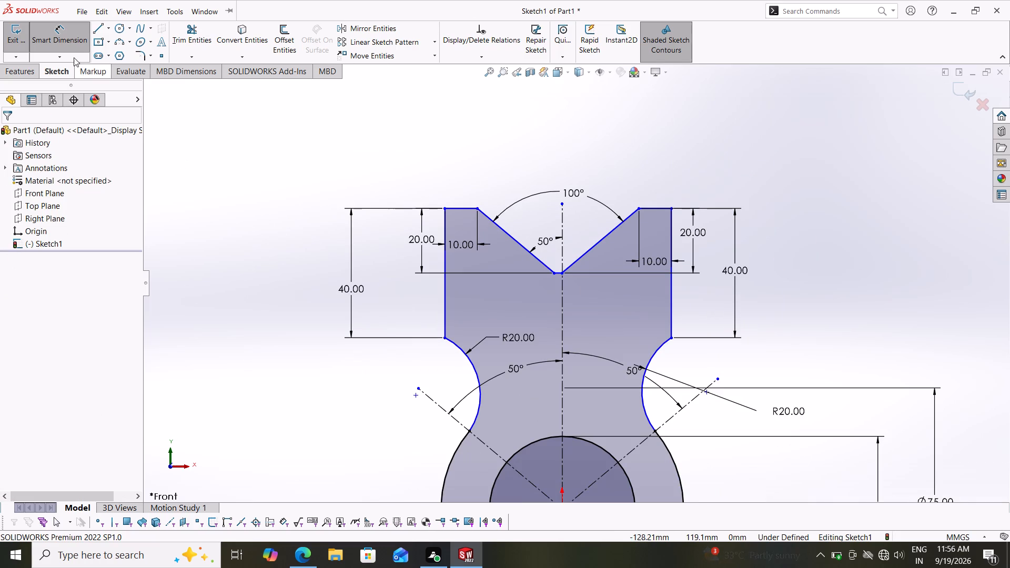
# Add a 70 mm horizontal dimension from the block's upper left corner to the top of the notch's right slanted side.
pyautogui.click(445, 211)
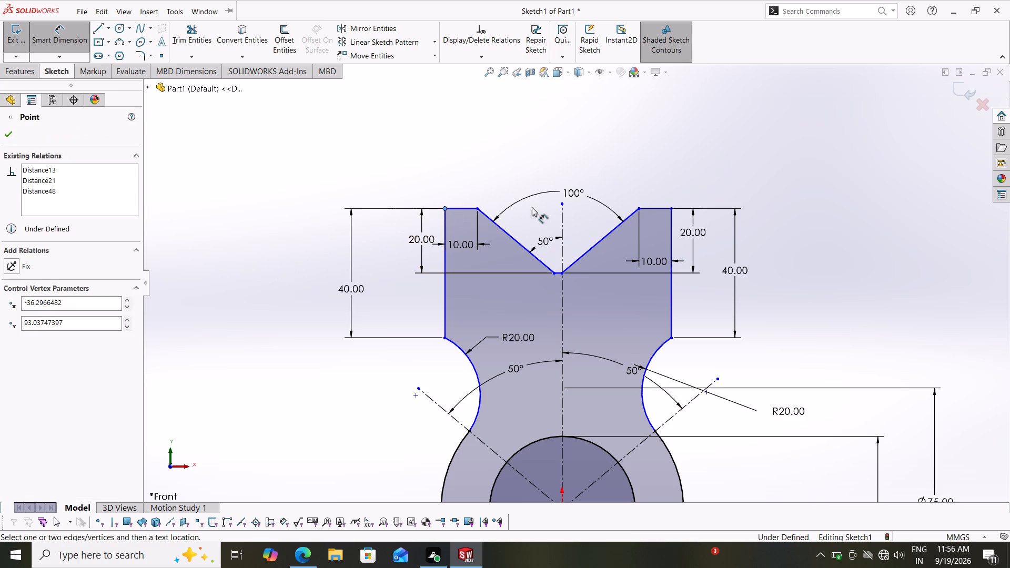
pyautogui.moveTo(639, 207); pyautogui.dragTo(634, 199)
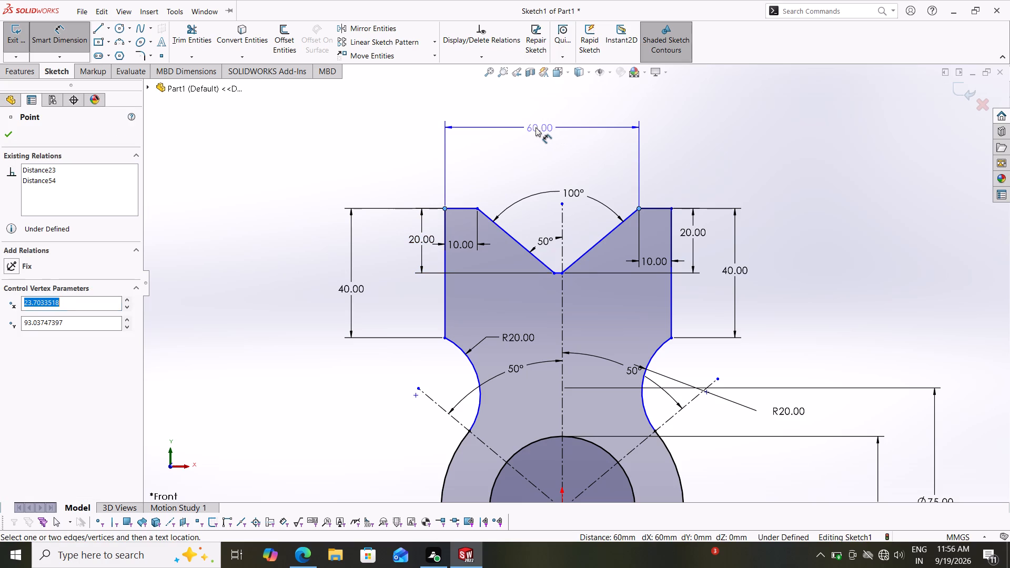
pyautogui.click(536, 127)
pyautogui.write('70')
pyautogui.press('Return')
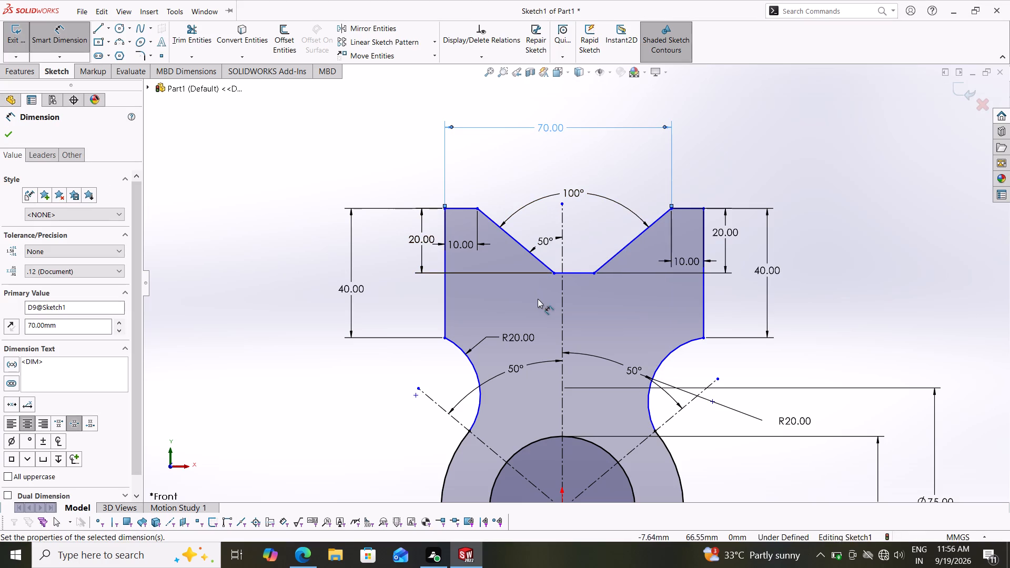
pyautogui.click(6, 136)
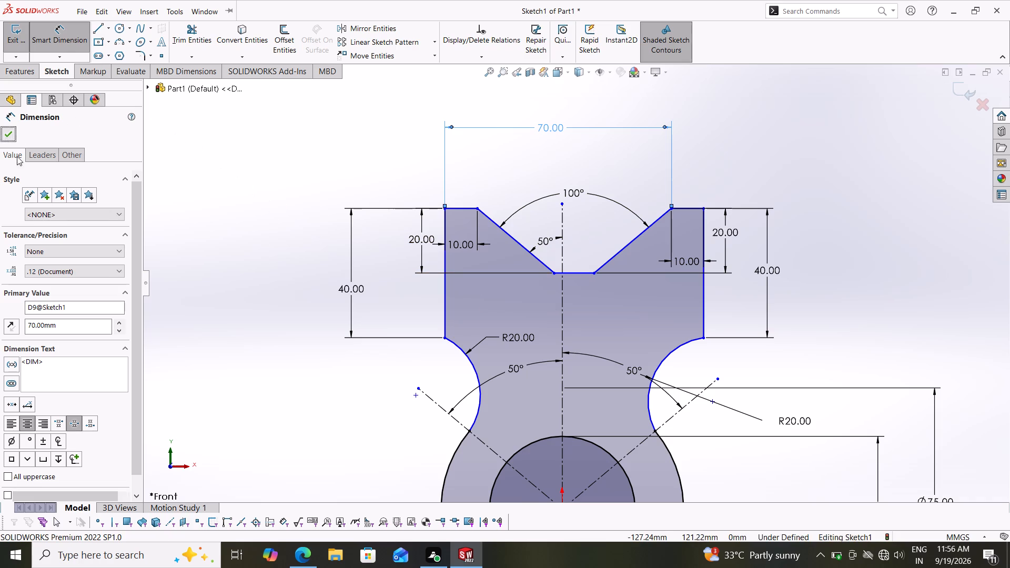
# Move the notch floor's left endpoint to about X -5.85 mm, Y 73.22 mm, shifting the block towards the vertical centreline.
pyautogui.moveTo(553, 274); pyautogui.dragTo(543, 272)
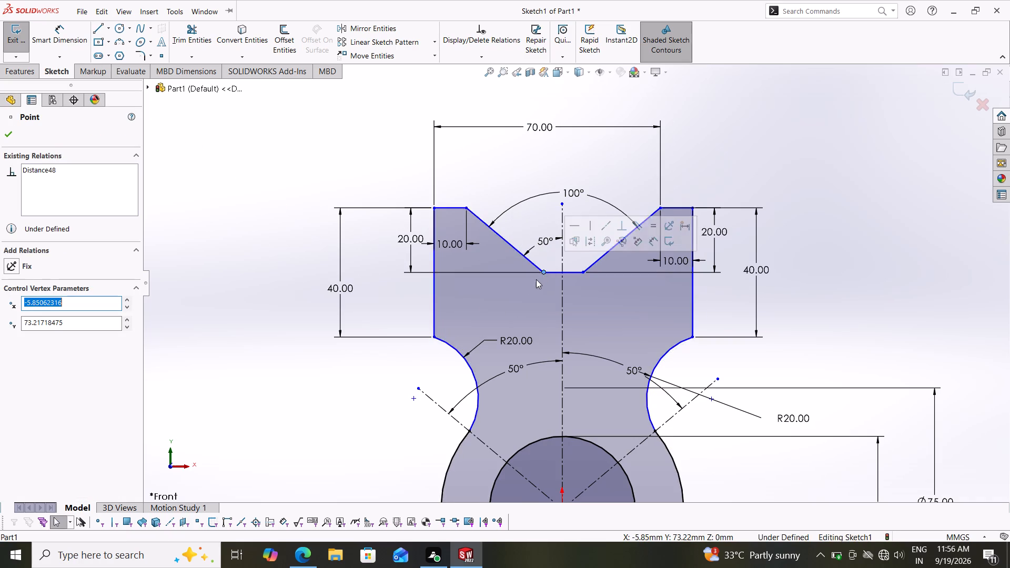
pyautogui.press('Escape')
pyautogui.press('Escape')
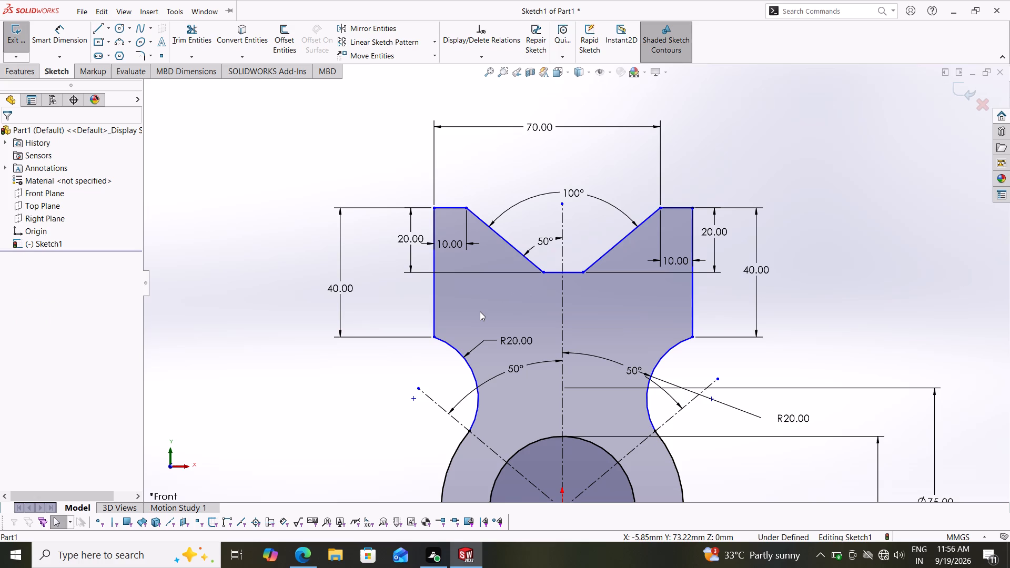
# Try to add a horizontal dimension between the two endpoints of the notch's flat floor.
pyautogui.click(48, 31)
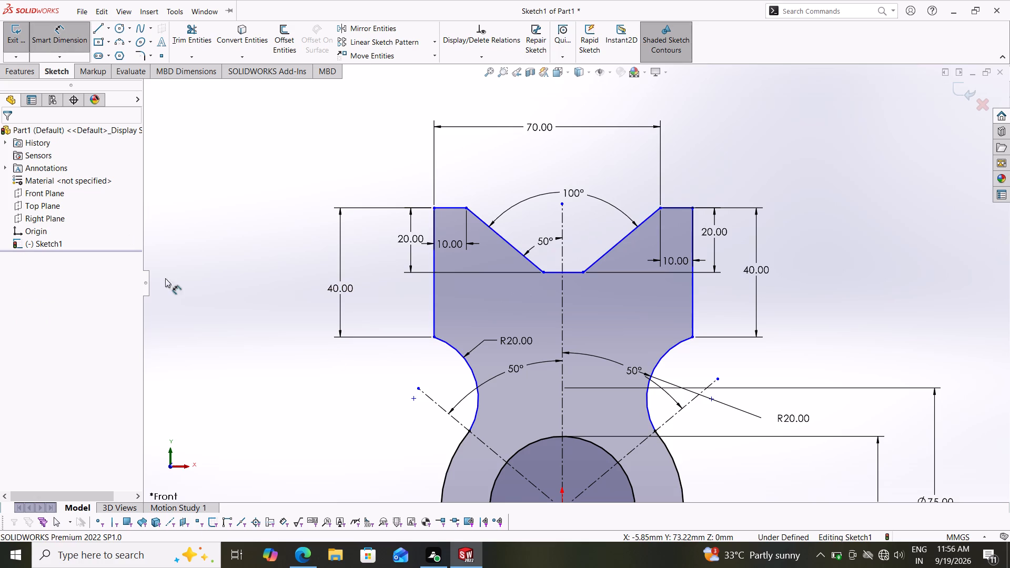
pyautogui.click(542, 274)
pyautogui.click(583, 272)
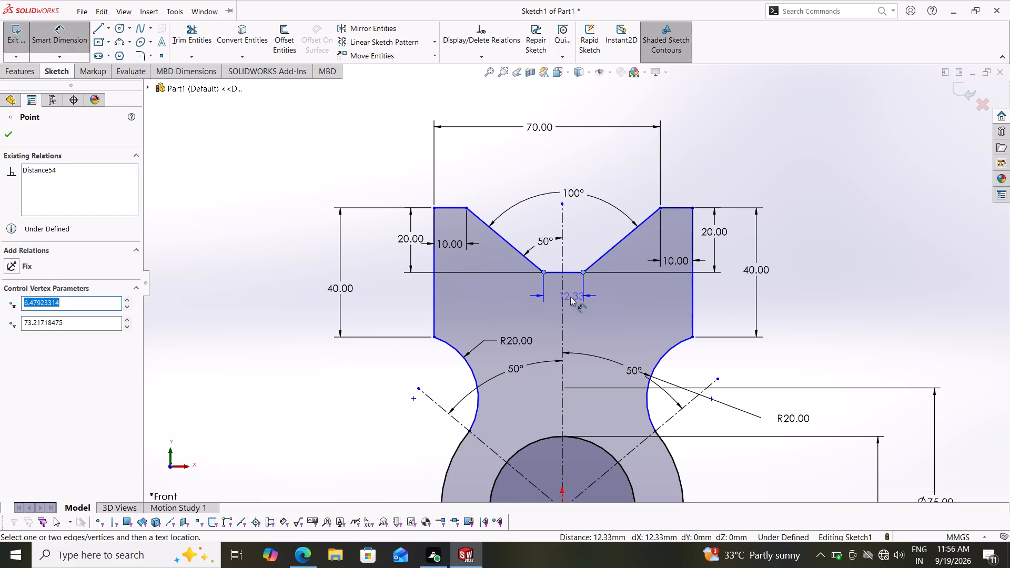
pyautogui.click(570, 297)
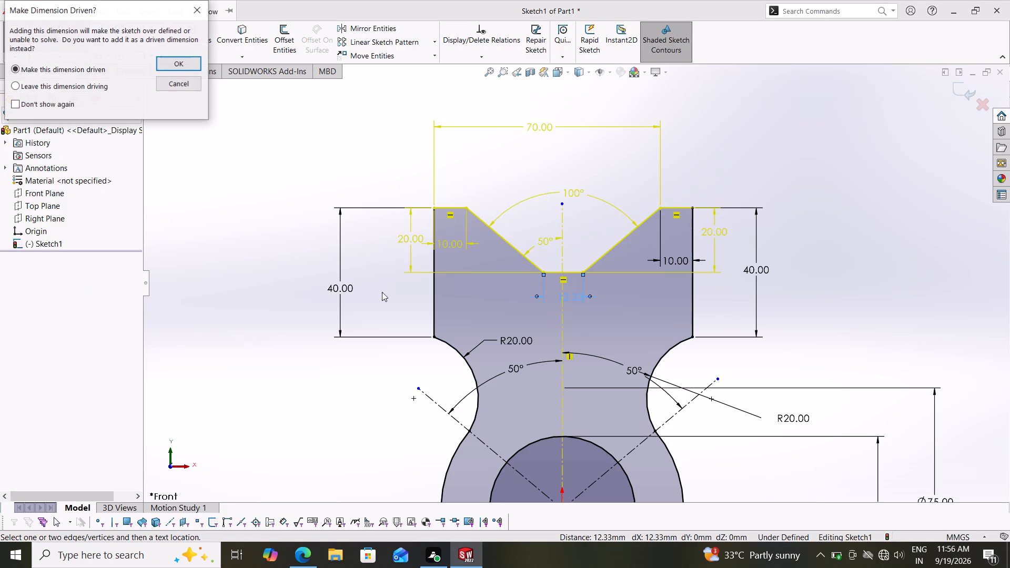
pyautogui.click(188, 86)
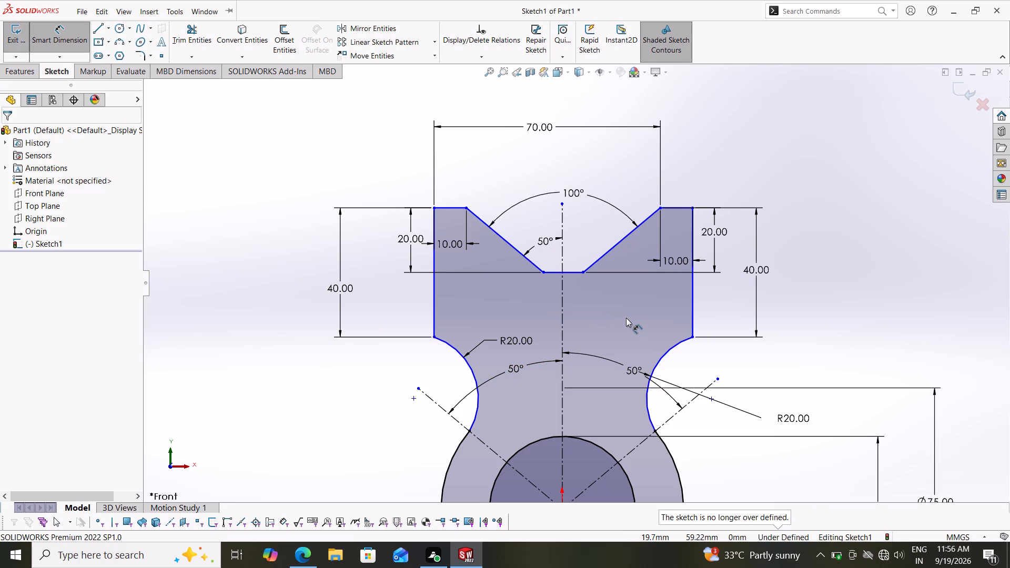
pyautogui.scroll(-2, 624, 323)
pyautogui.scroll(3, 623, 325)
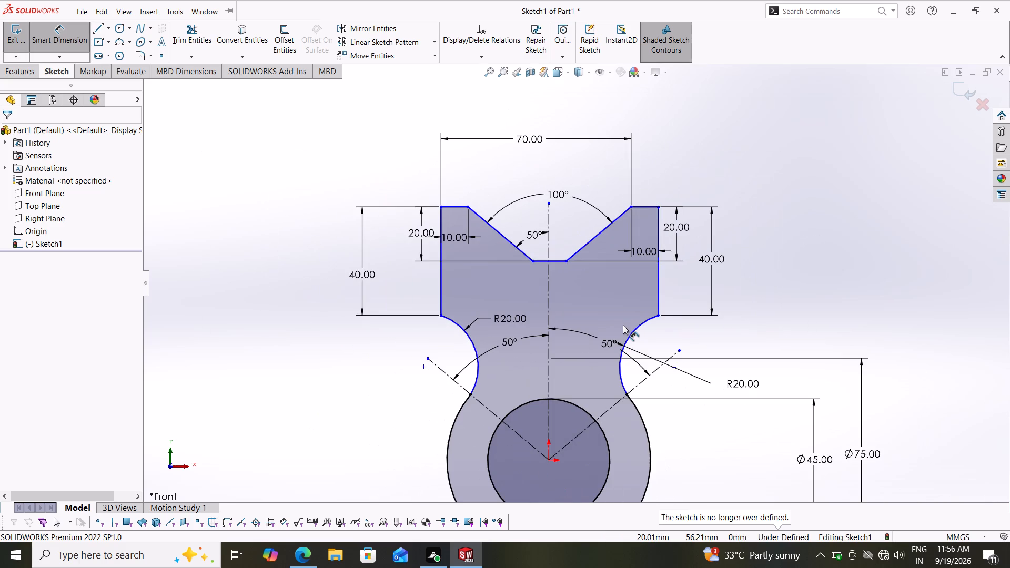
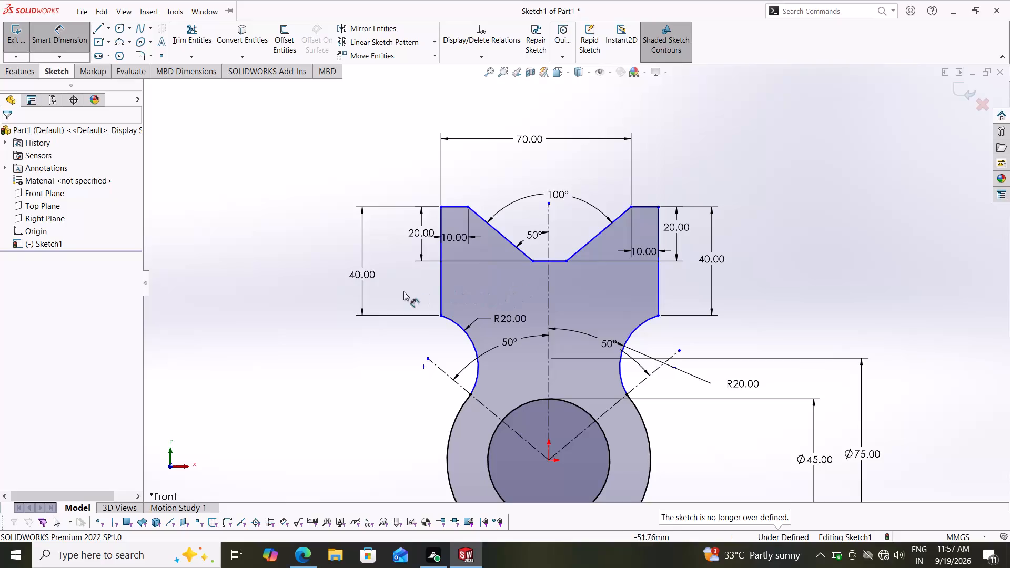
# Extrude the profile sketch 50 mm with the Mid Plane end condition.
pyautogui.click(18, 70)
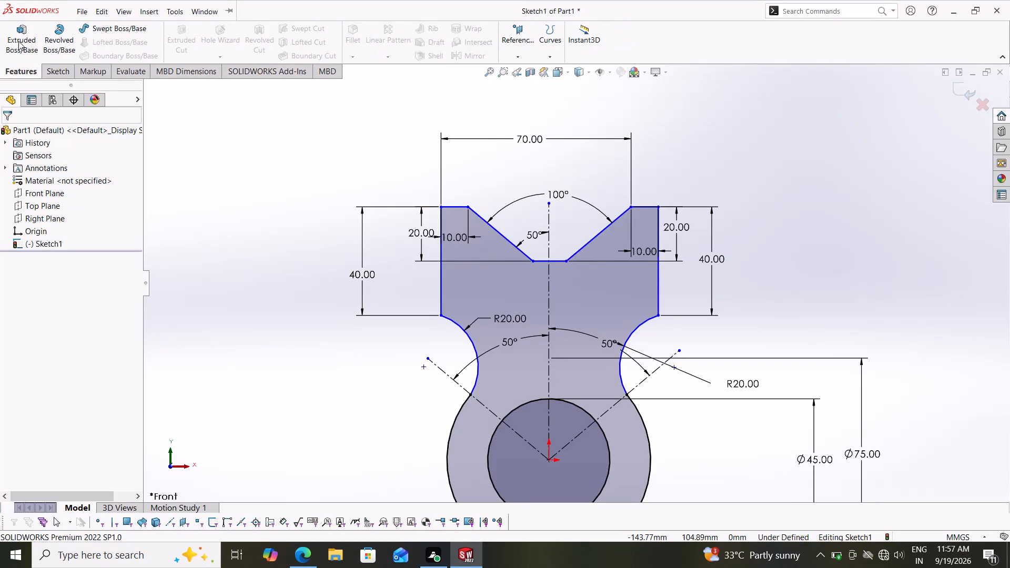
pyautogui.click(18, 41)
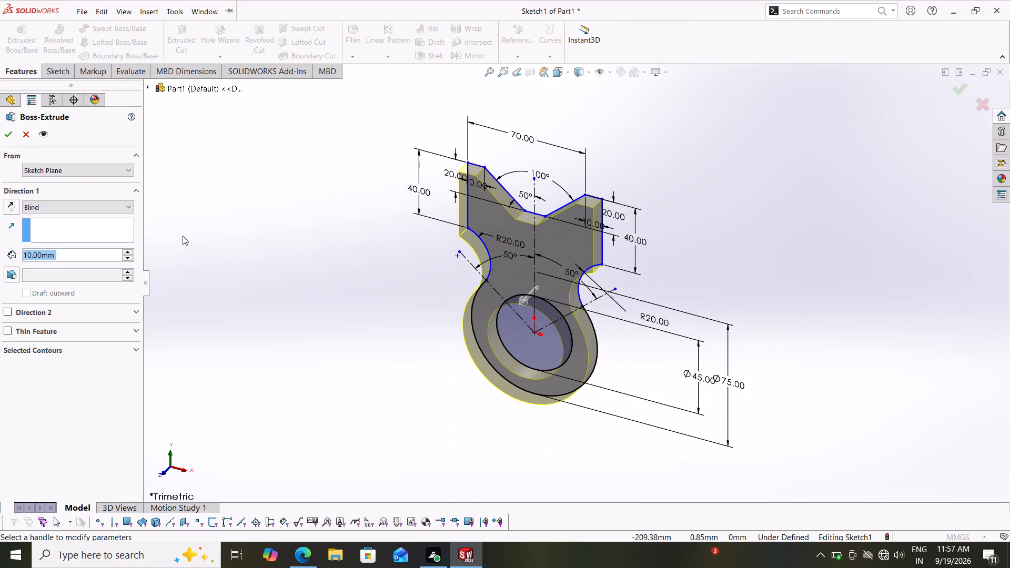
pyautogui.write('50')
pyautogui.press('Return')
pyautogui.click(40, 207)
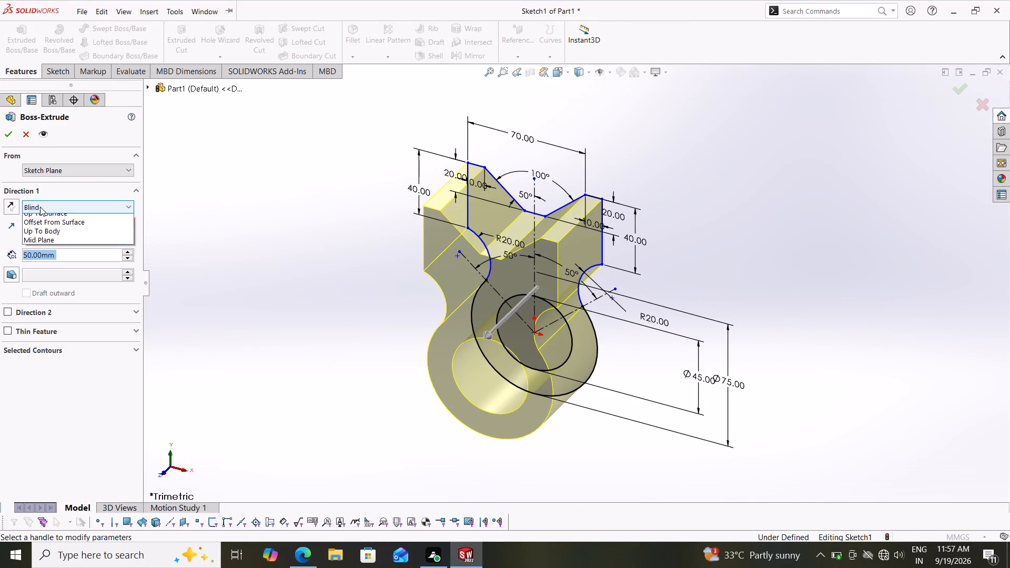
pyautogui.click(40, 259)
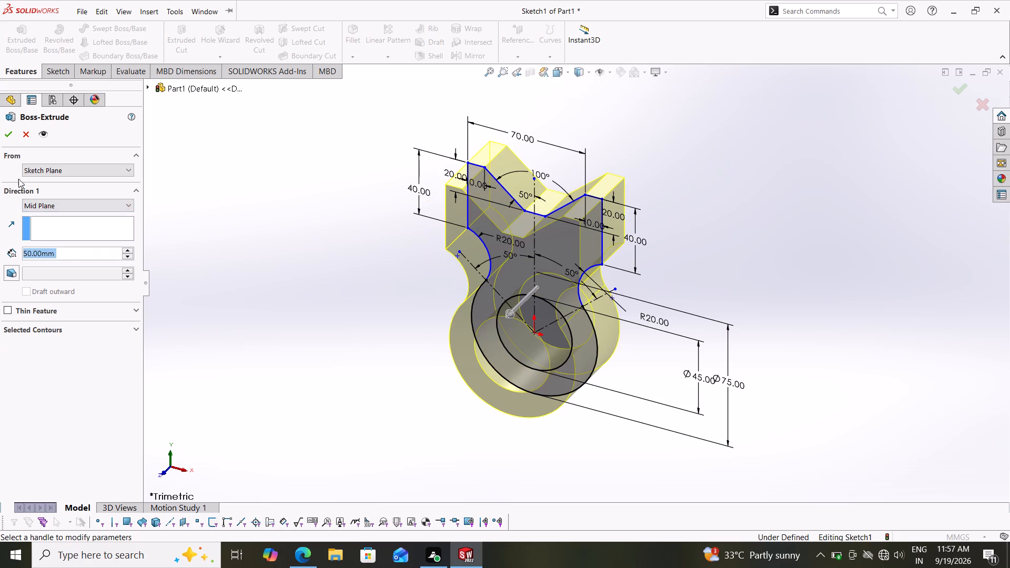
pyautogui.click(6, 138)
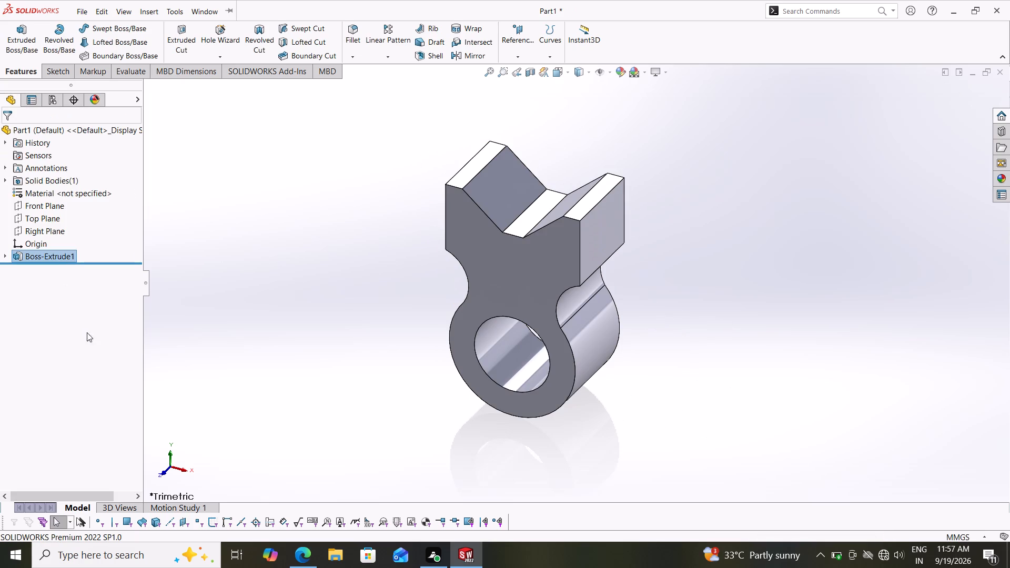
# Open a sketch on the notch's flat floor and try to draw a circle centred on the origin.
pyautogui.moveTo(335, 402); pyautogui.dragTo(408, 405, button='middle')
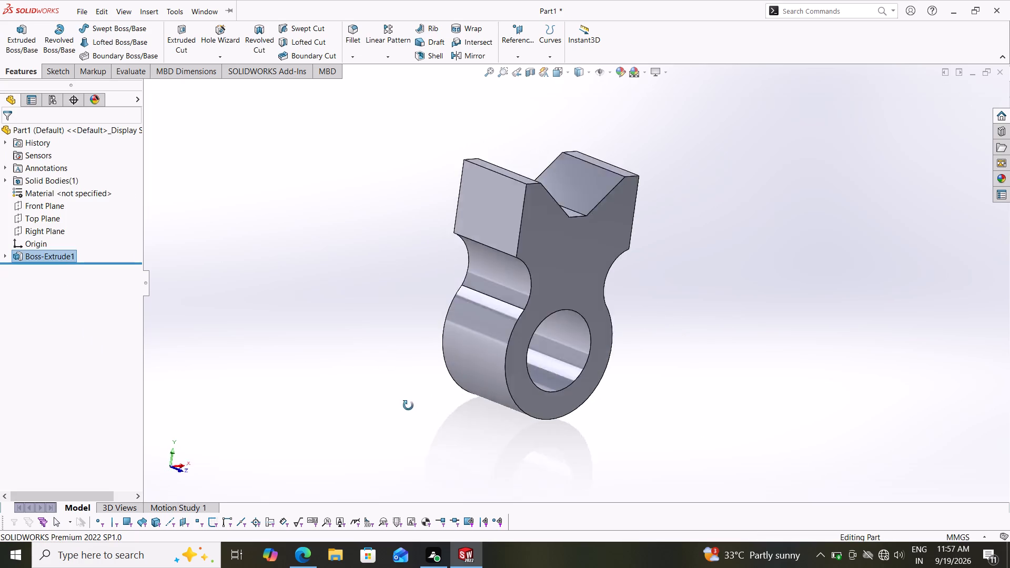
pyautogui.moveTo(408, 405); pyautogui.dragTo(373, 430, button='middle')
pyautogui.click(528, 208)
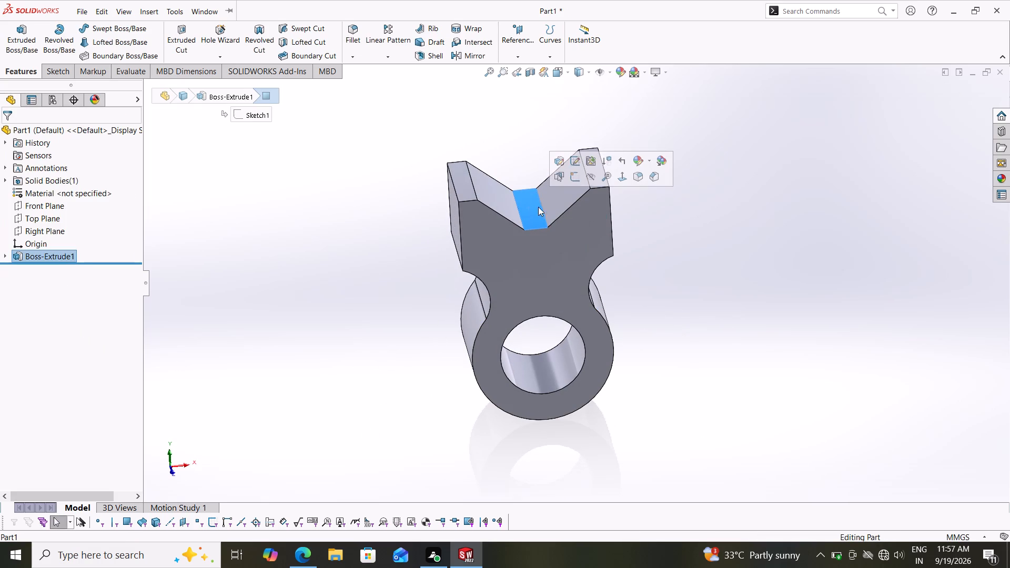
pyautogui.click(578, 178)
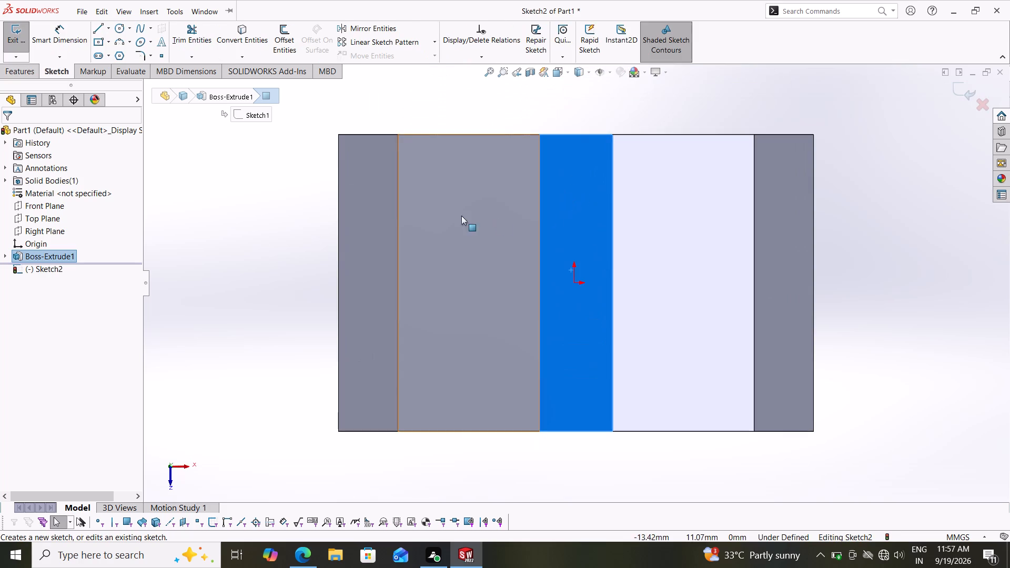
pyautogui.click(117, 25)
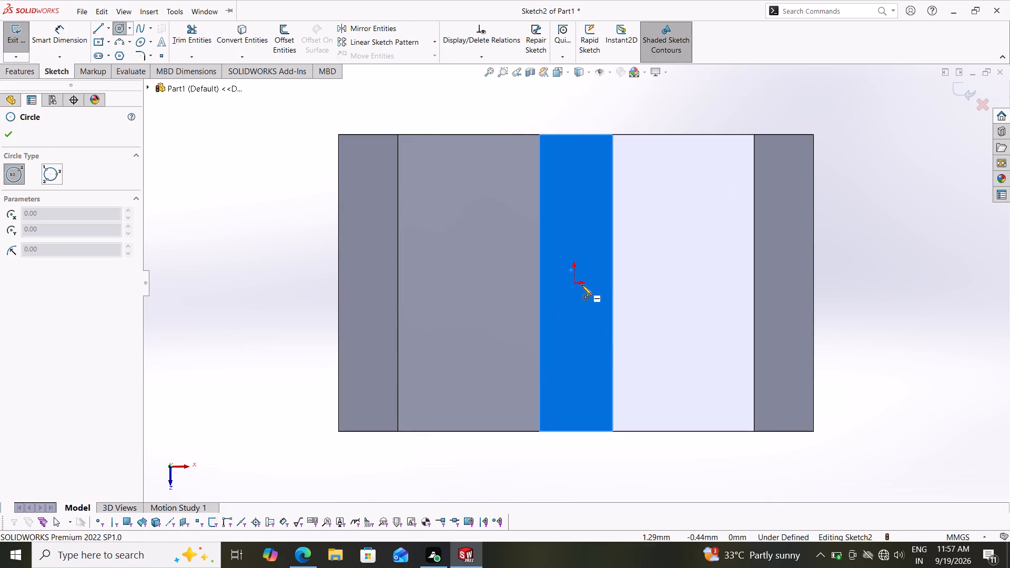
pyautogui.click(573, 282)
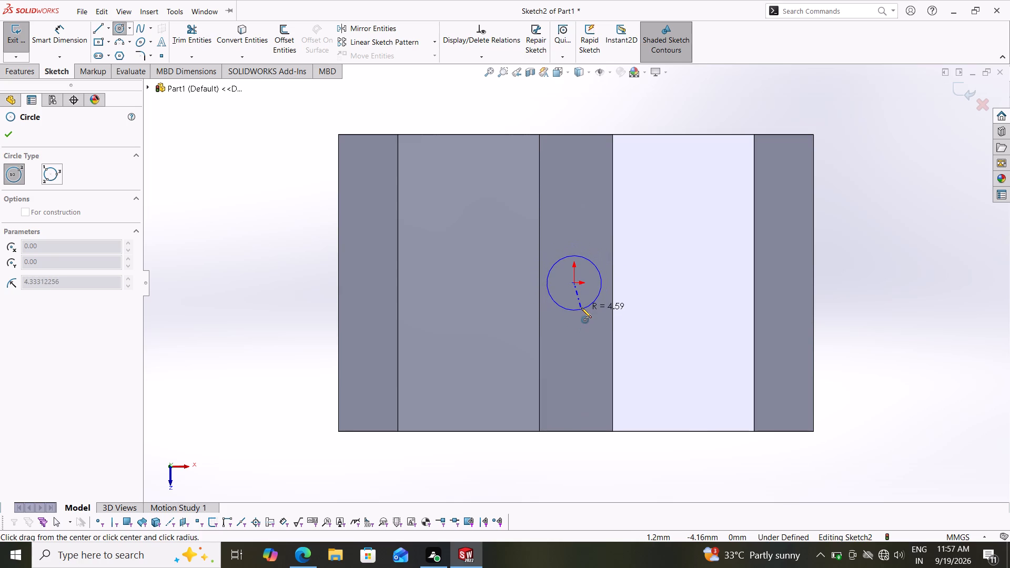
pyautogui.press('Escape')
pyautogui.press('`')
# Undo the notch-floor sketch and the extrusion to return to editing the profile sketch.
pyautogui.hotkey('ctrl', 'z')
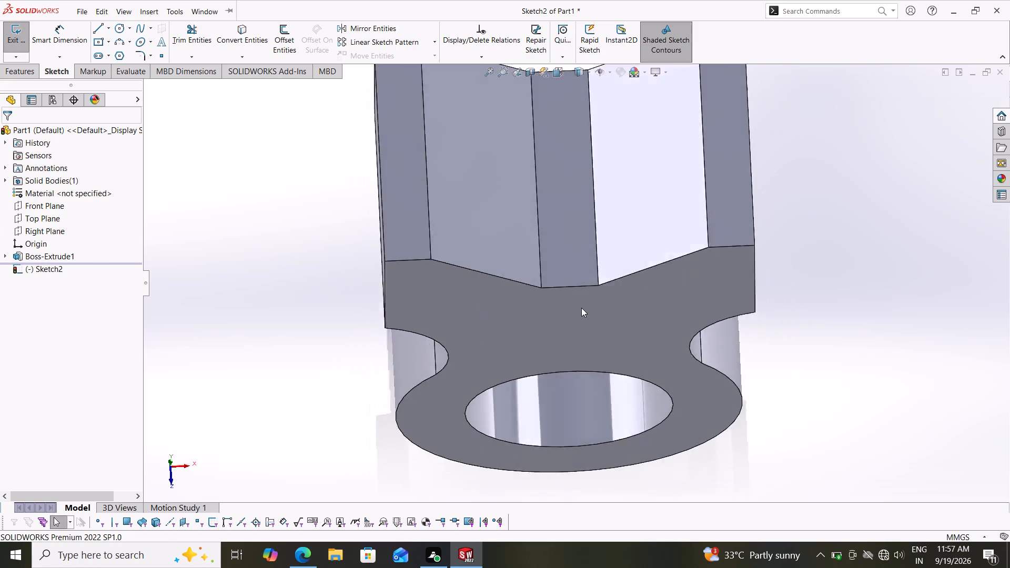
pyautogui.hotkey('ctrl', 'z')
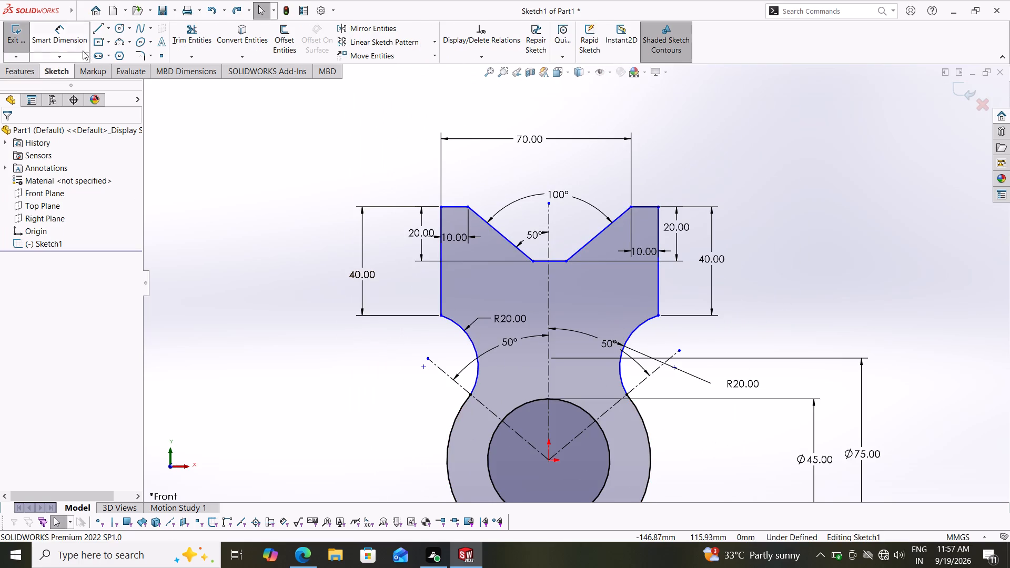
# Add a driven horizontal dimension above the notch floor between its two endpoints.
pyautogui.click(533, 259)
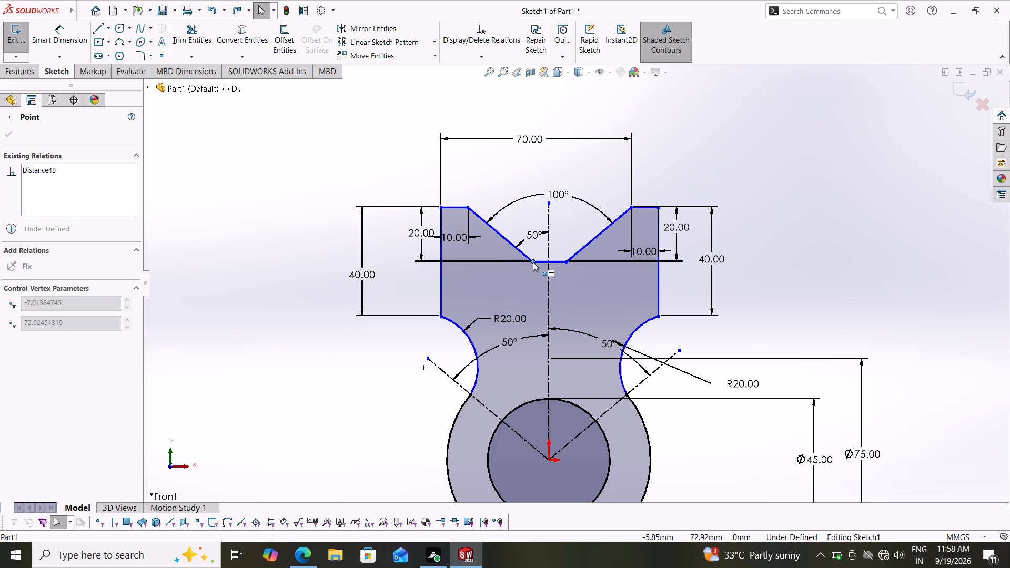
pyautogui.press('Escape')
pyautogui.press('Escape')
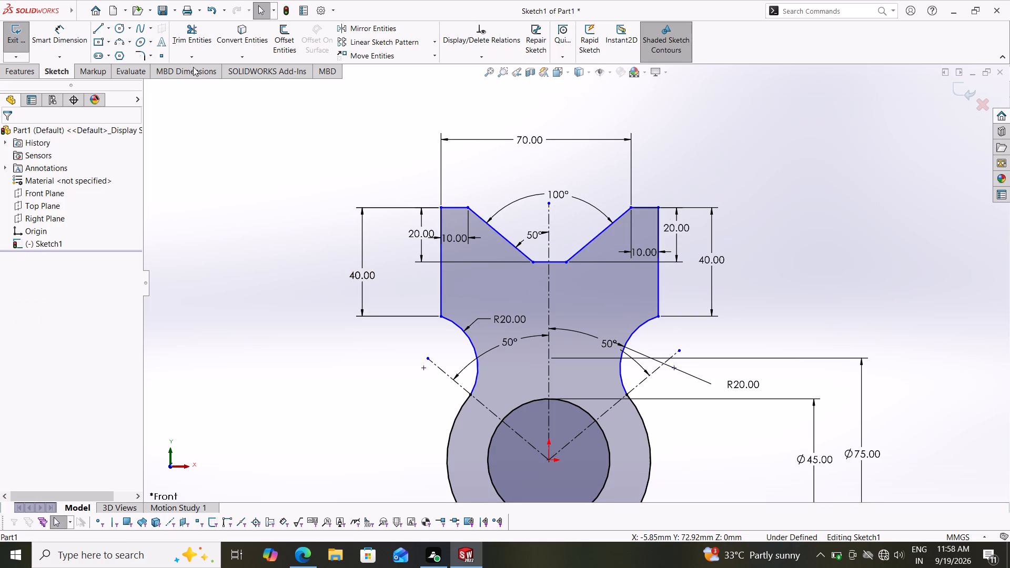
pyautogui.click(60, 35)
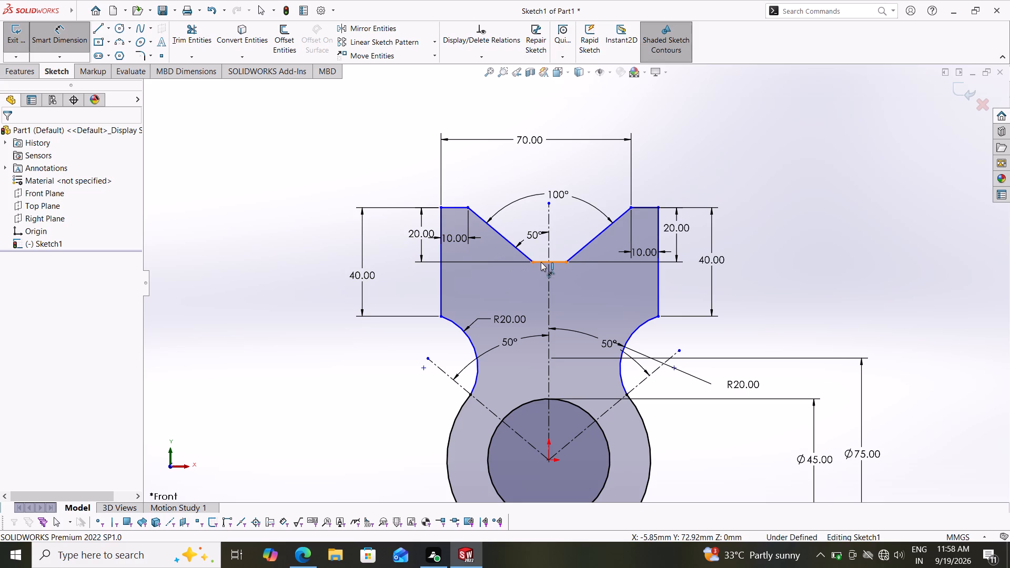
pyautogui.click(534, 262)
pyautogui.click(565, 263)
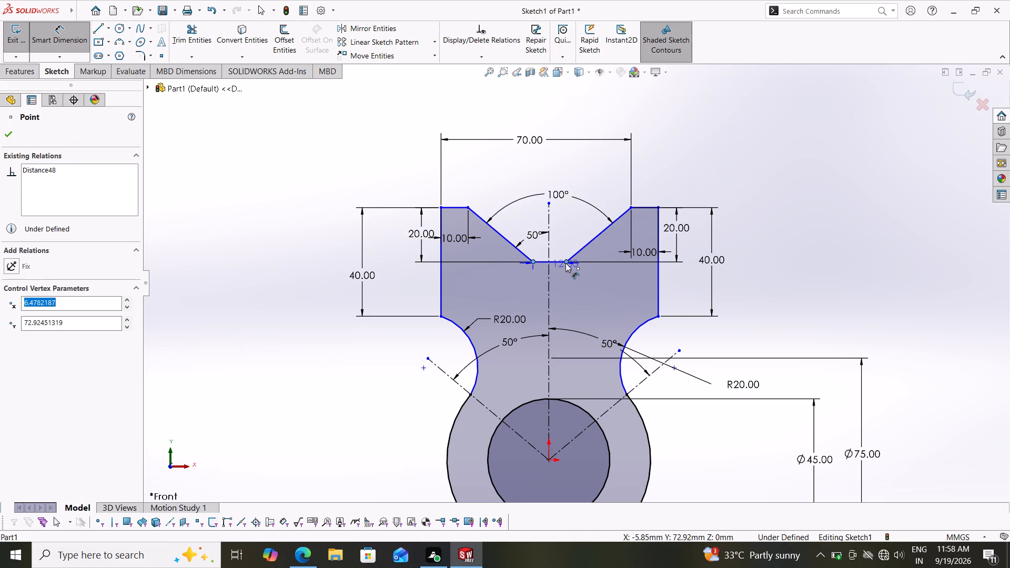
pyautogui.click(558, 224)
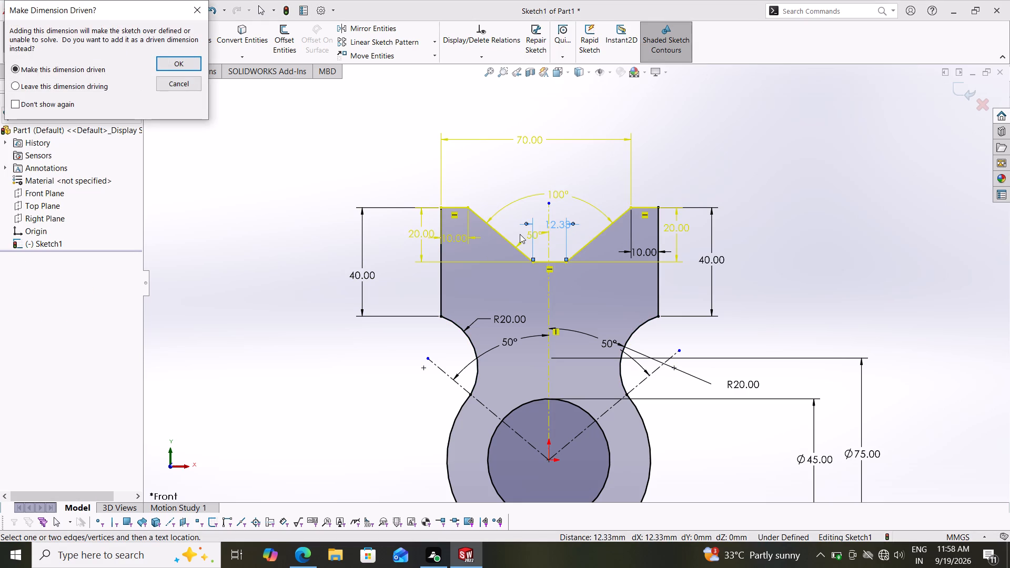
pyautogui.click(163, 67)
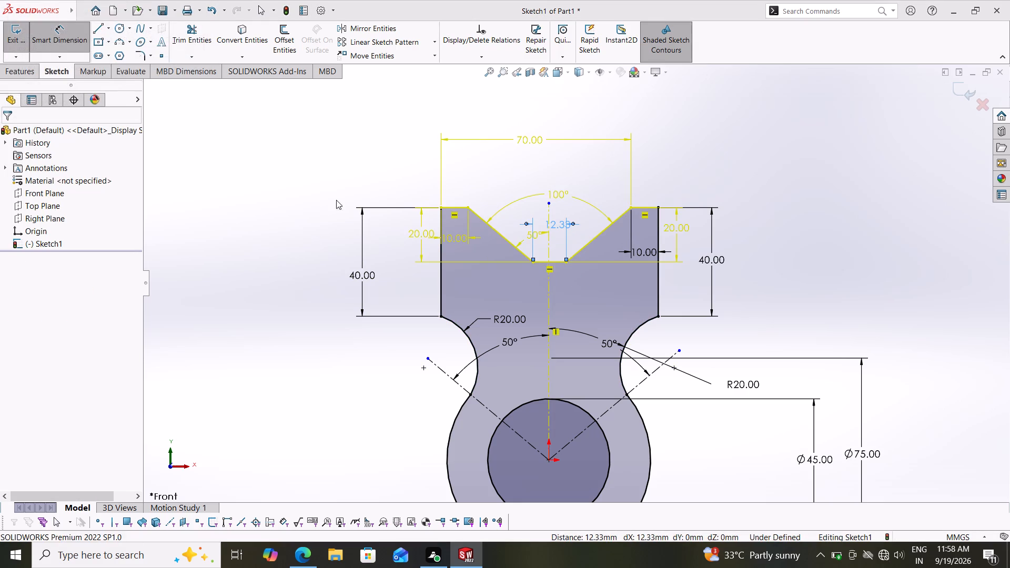
# Delete the 10 mm dimension on the block's left top edge and the driven notch-floor width dimension.
pyautogui.click(449, 239)
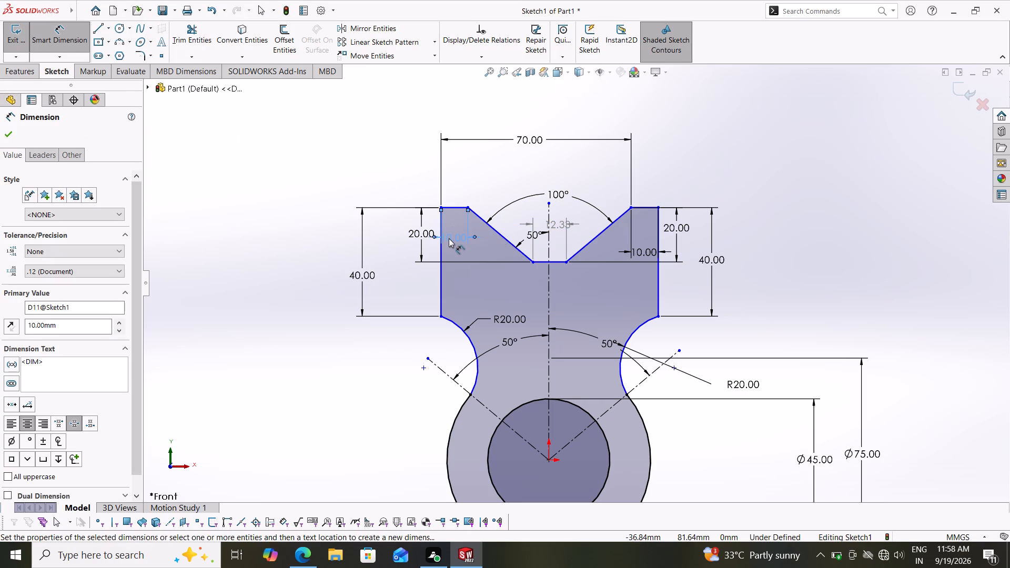
pyautogui.press('Delete')
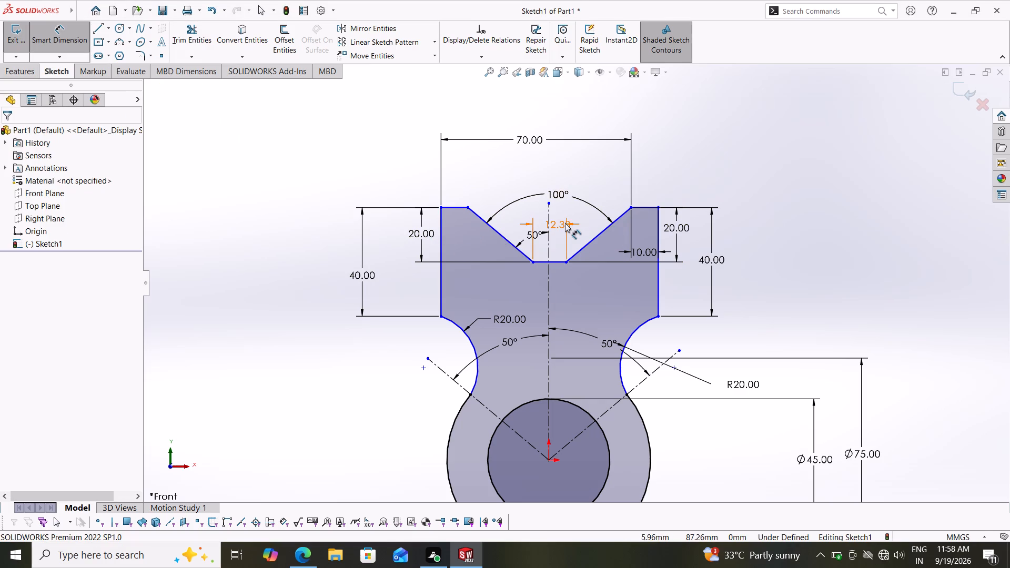
pyautogui.click(562, 223)
pyautogui.press('Delete')
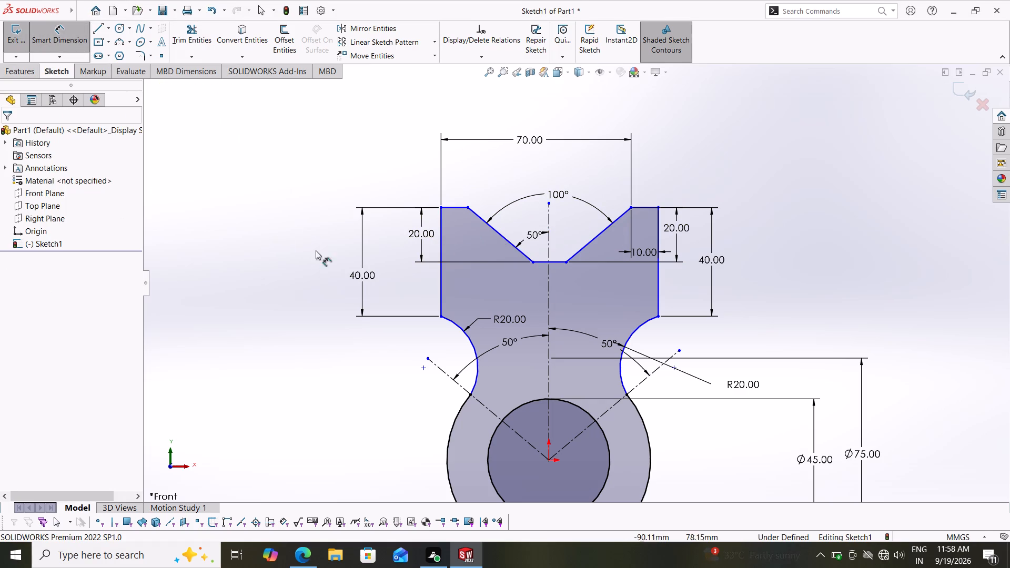
# Add a driving horizontal dimension below the notch floor between its two endpoints, accepting its current width.
pyautogui.click(536, 262)
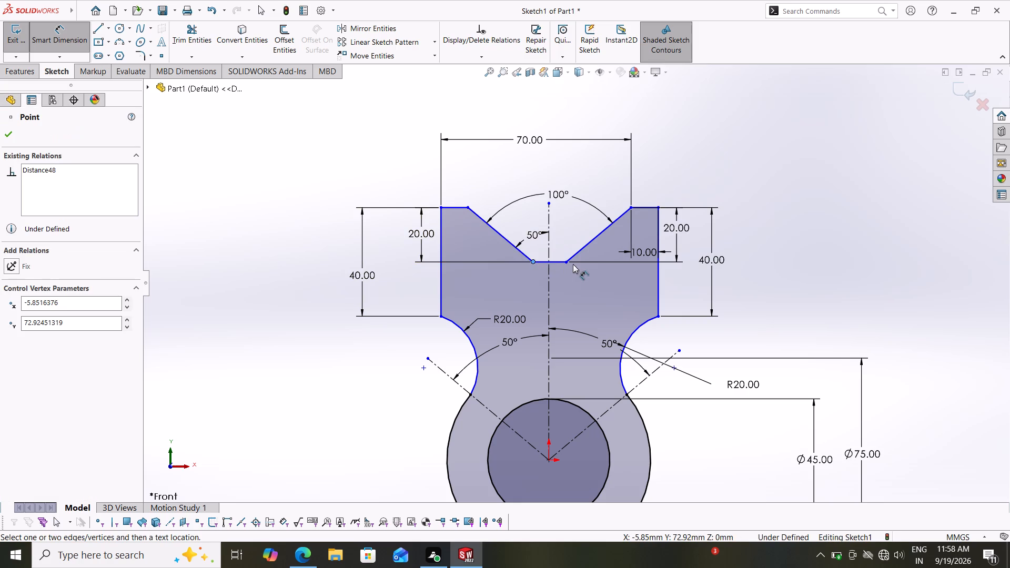
pyautogui.click(564, 263)
pyautogui.click(544, 287)
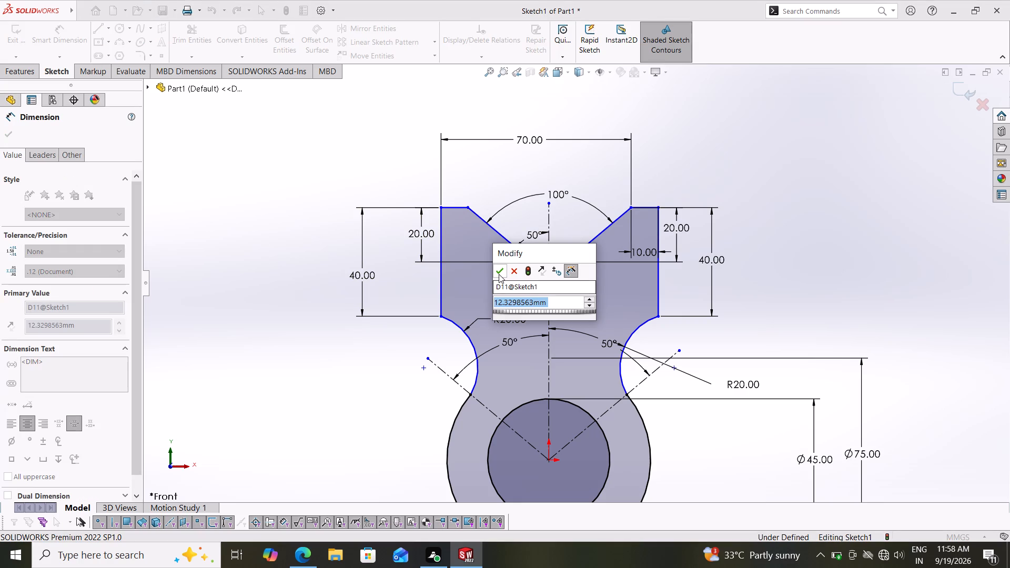
pyautogui.click(499, 274)
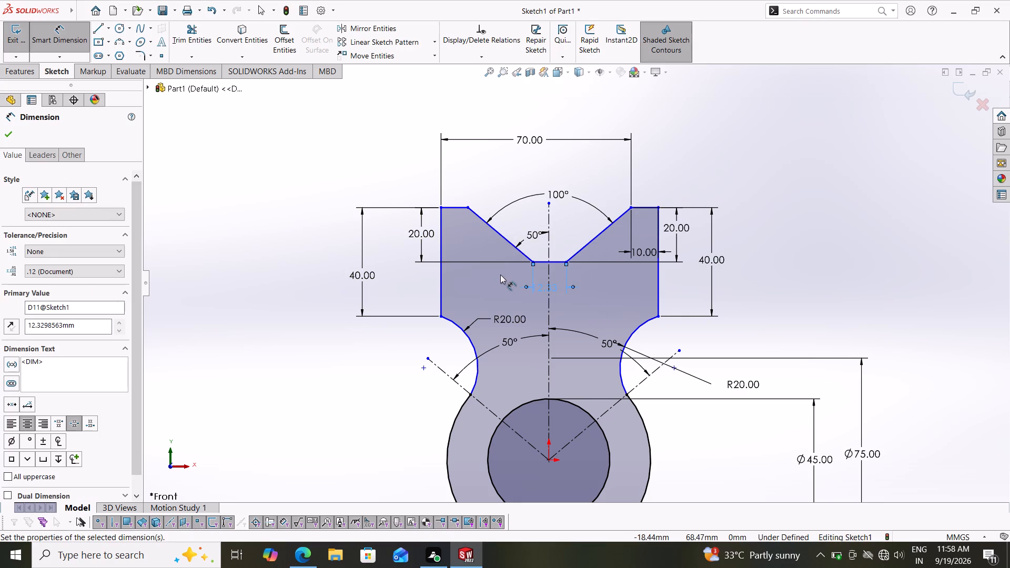
# Dimension the notch floor's left endpoint from the vertical centreline as 12.33/2 mm.
pyautogui.scroll(-3, 533, 287)
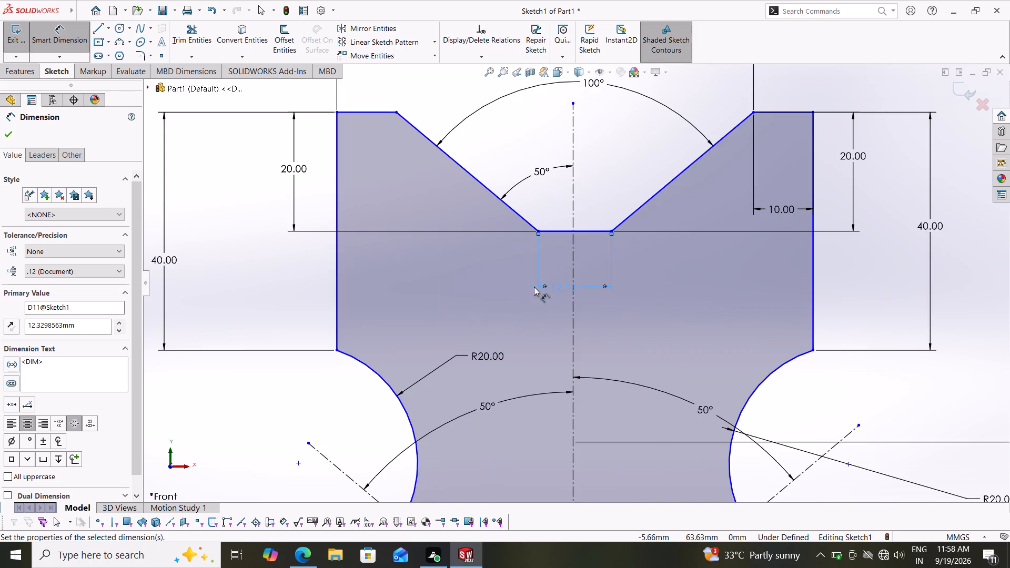
pyautogui.scroll(2, 567, 318)
pyautogui.click(573, 330)
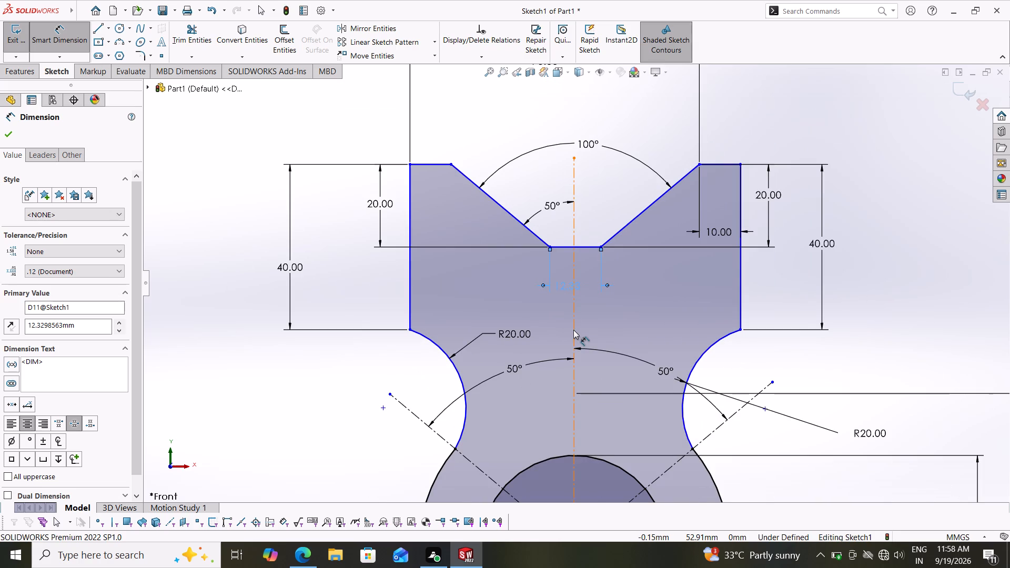
pyautogui.click(551, 246)
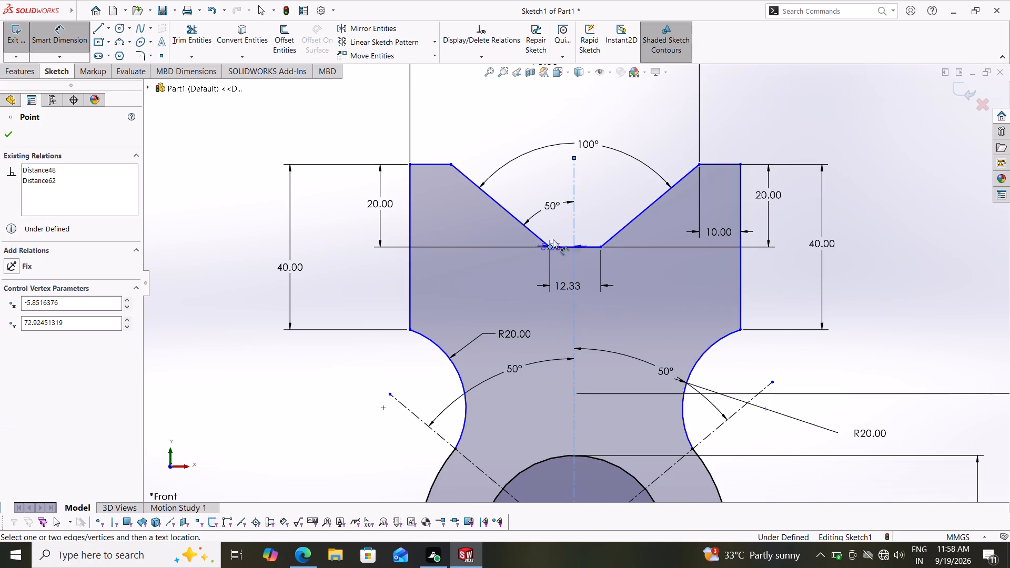
pyautogui.click(562, 228)
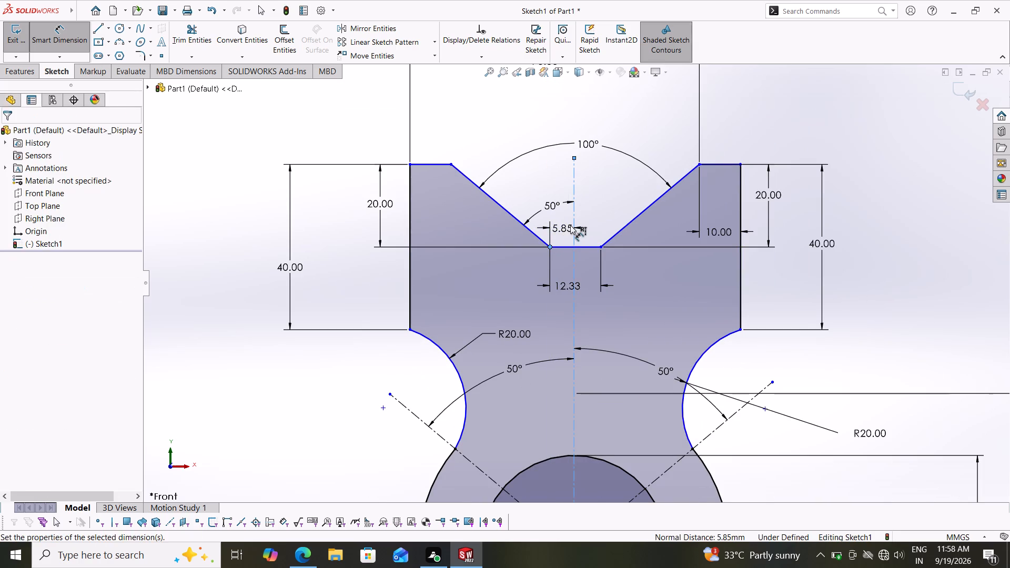
pyautogui.write('12.33')
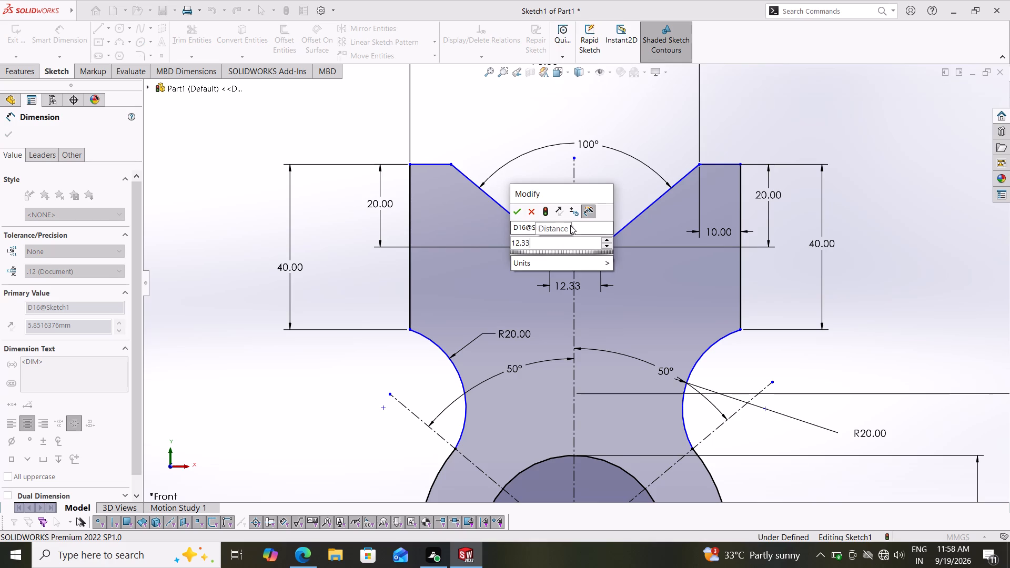
pyautogui.write('/2')
pyautogui.press('Return')
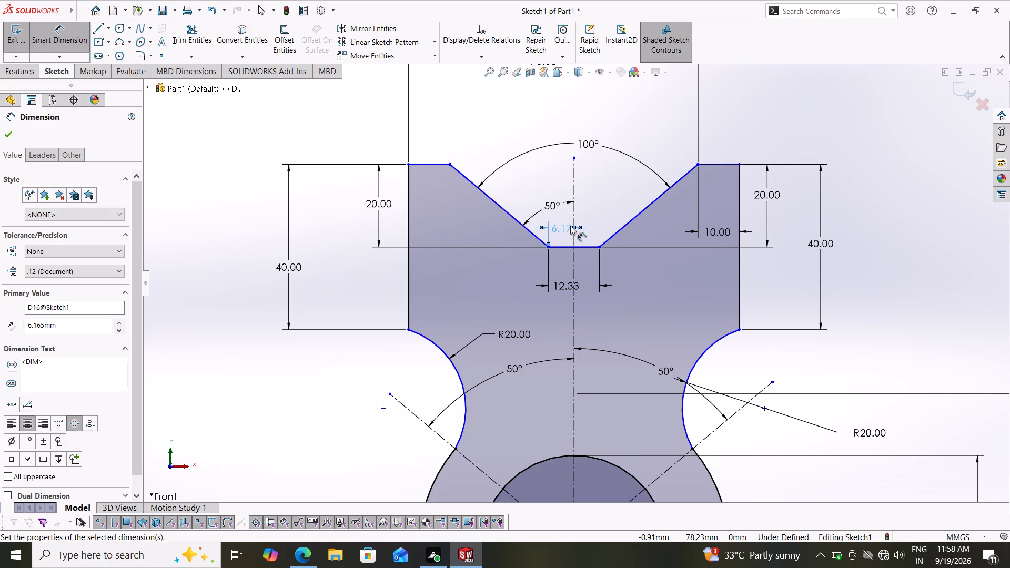
pyautogui.click(9, 133)
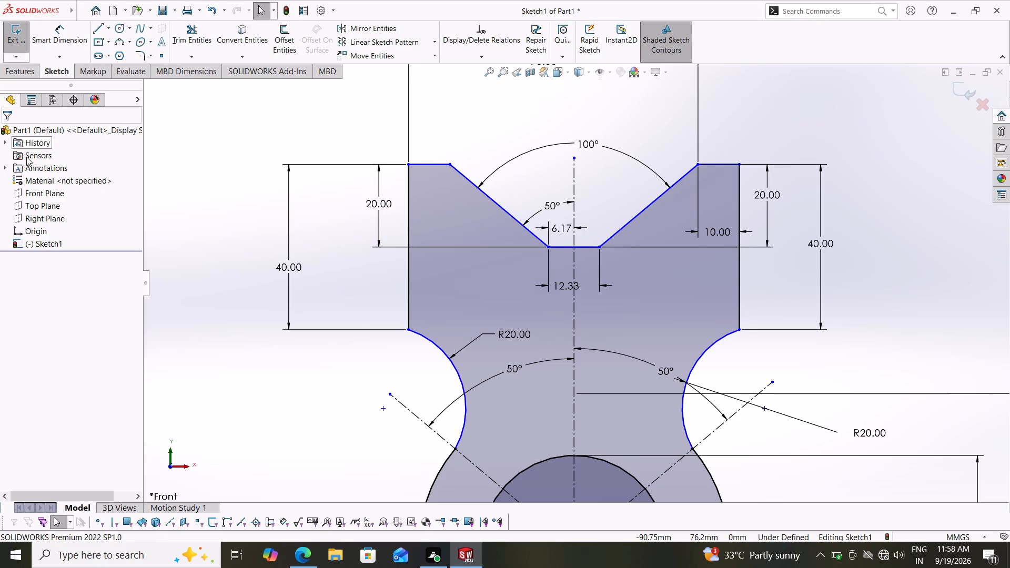
# Extrude the profile sketch 50 mm with the Mid Plane end condition.
pyautogui.click(17, 70)
pyautogui.click(20, 36)
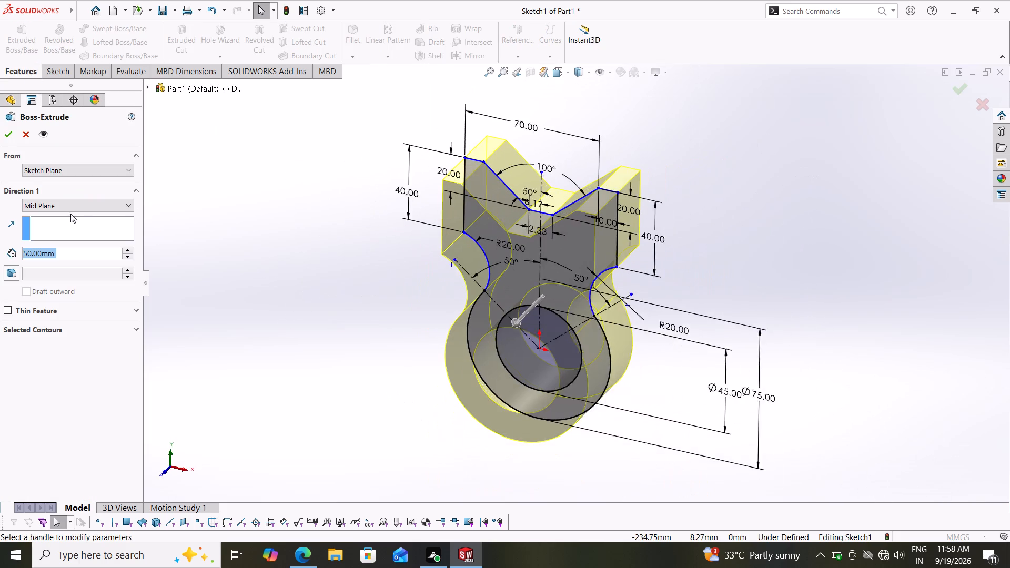
pyautogui.click(7, 132)
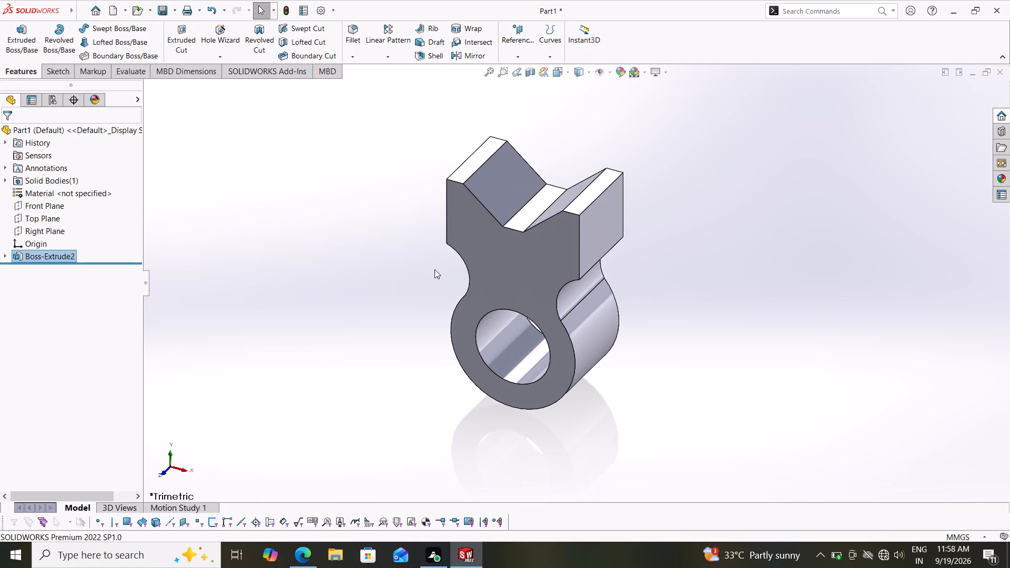
# Sketch a circle of about 6.16 mm radius on the notch floor, centred on the origin and reaching the floor's long edge.
pyautogui.click(546, 200)
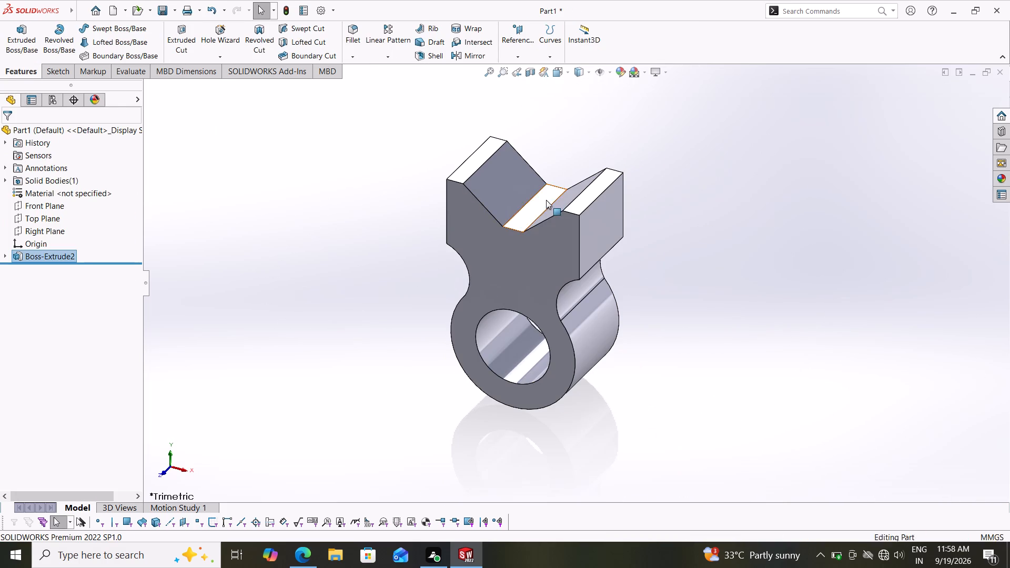
pyautogui.click(590, 170)
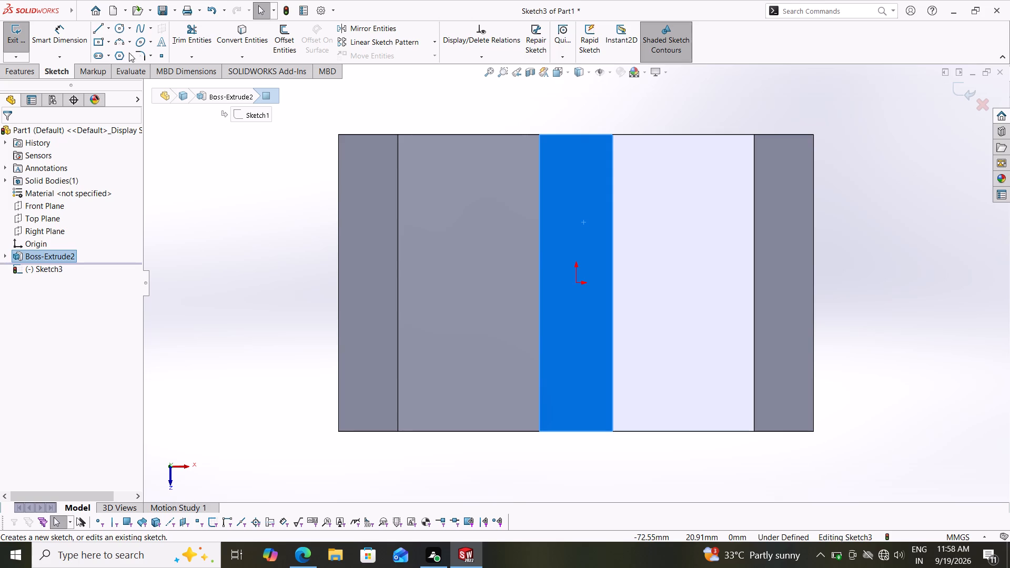
pyautogui.click(116, 27)
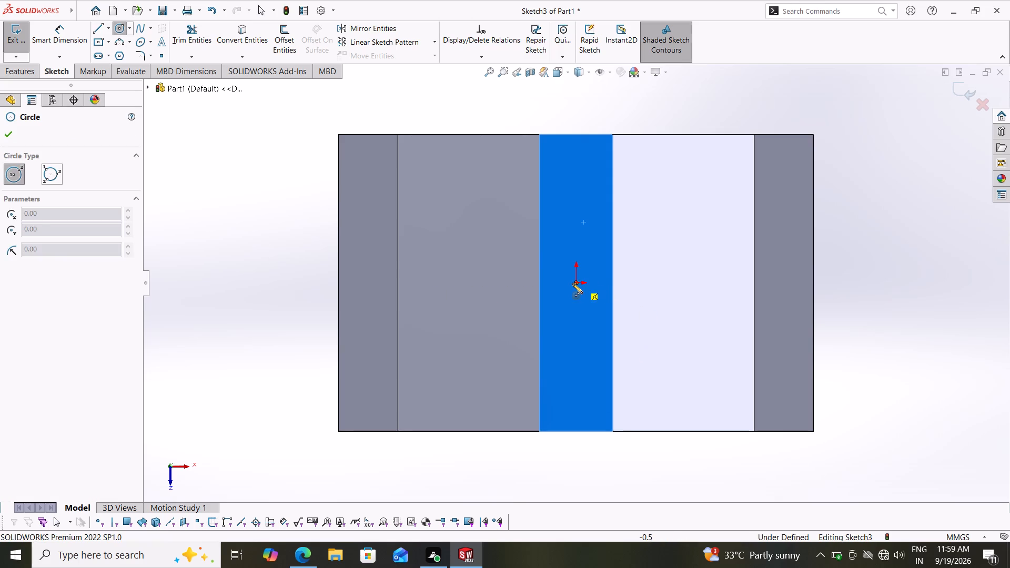
pyautogui.click(577, 285)
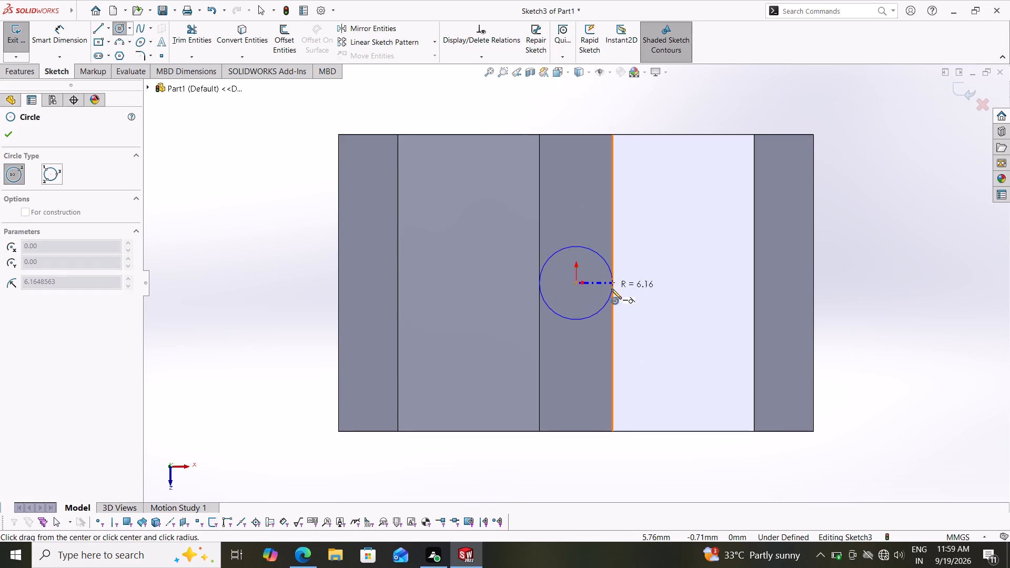
pyautogui.click(613, 290)
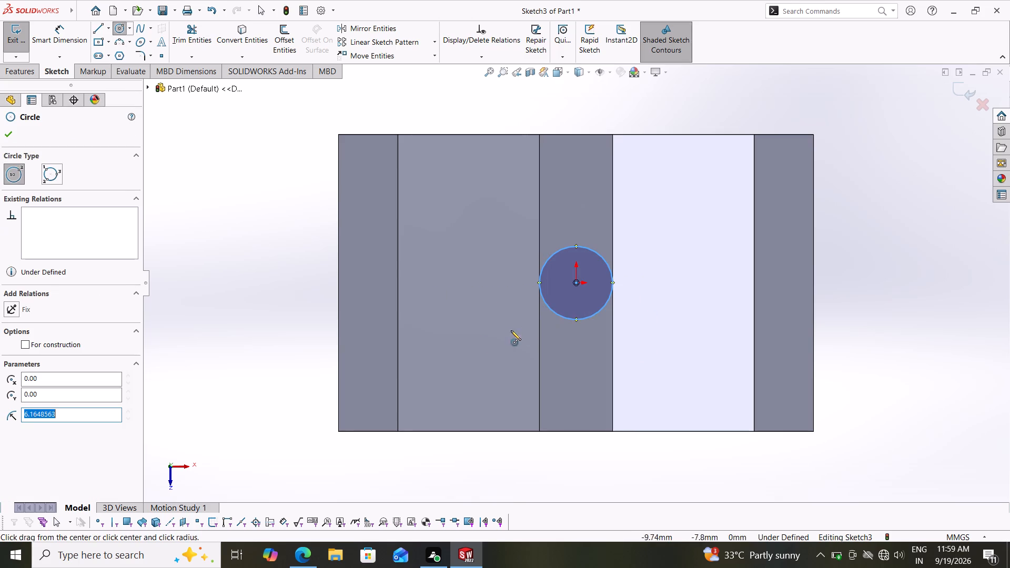
pyautogui.click(3, 131)
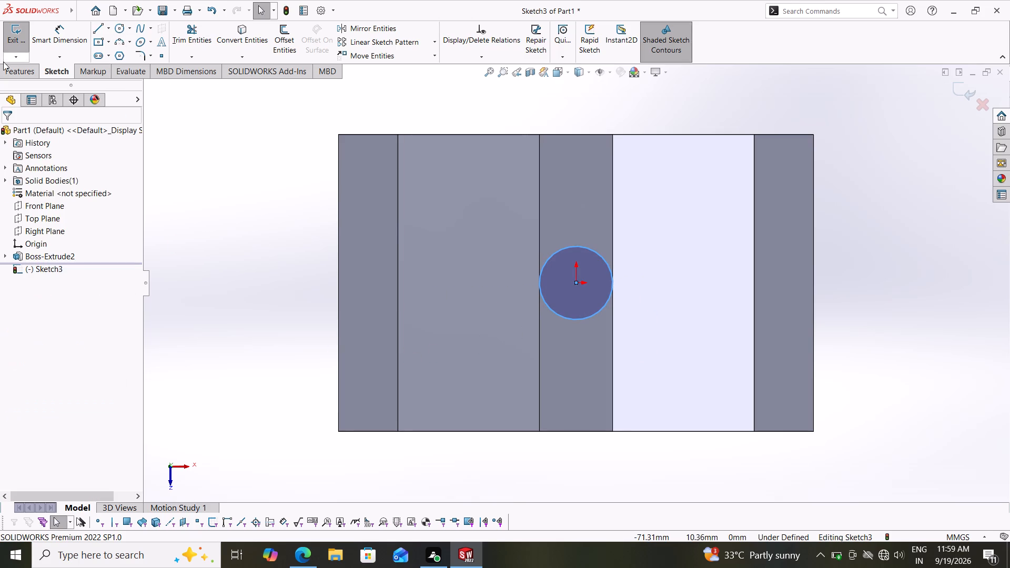
# Cut-extrude the notch-floor circle 60 mm with the Blind end condition.
pyautogui.click(7, 73)
pyautogui.click(179, 35)
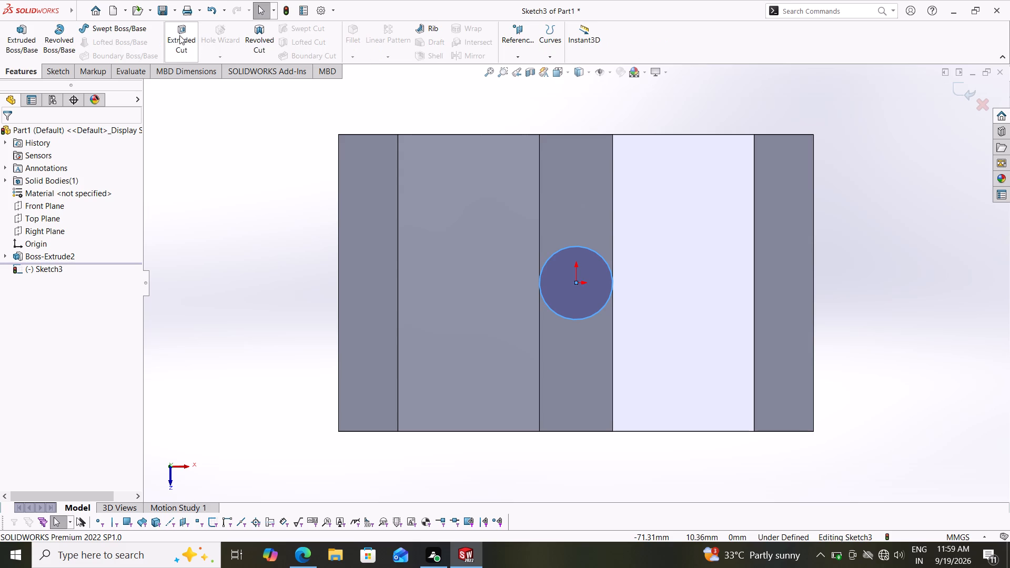
pyautogui.moveTo(424, 443); pyautogui.dragTo(429, 433, button='middle')
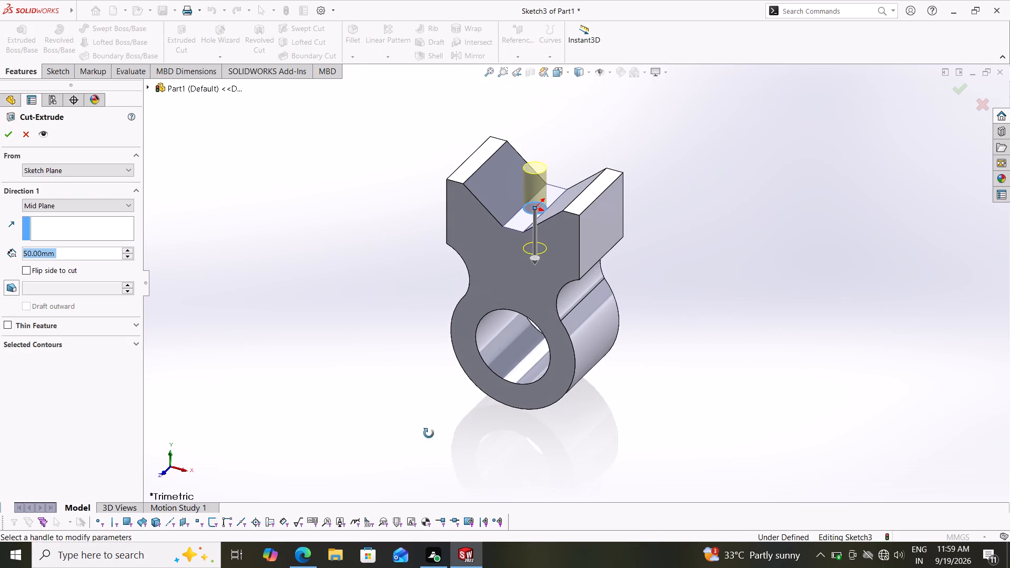
pyautogui.moveTo(429, 433); pyautogui.dragTo(466, 362, button='middle')
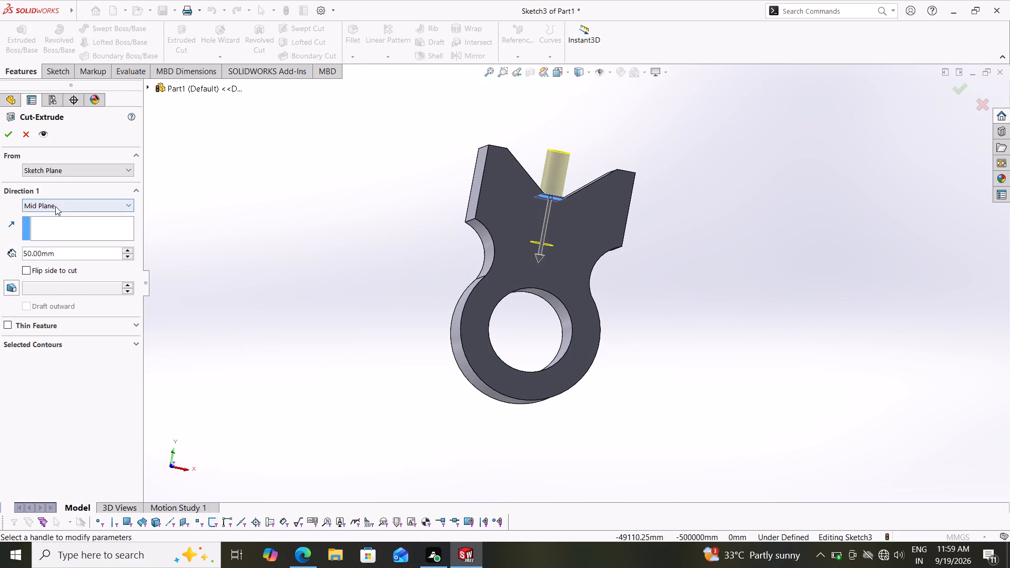
pyautogui.click(55, 206)
pyautogui.click(50, 218)
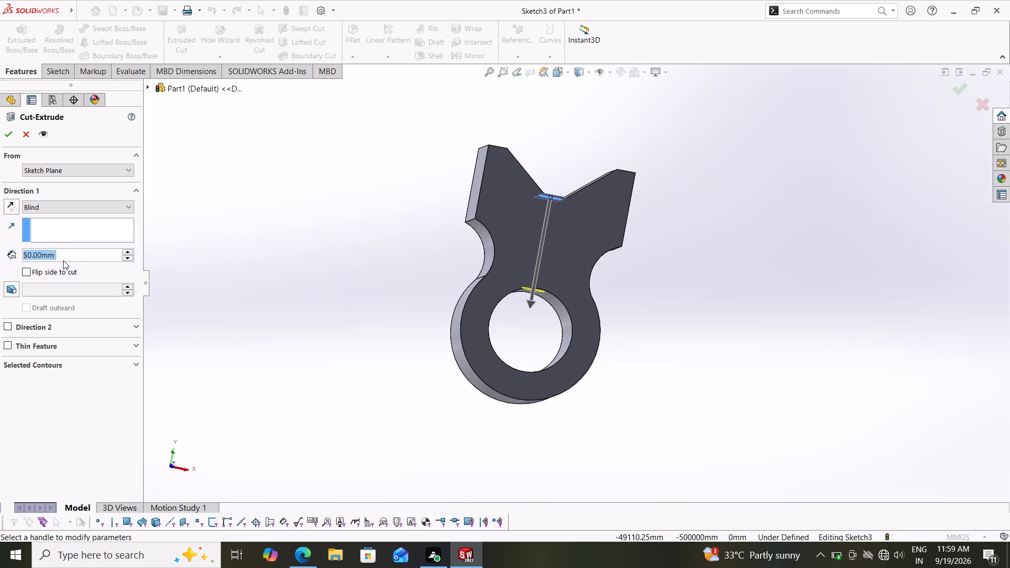
pyautogui.write('60')
pyautogui.press('Return')
pyautogui.click(7, 137)
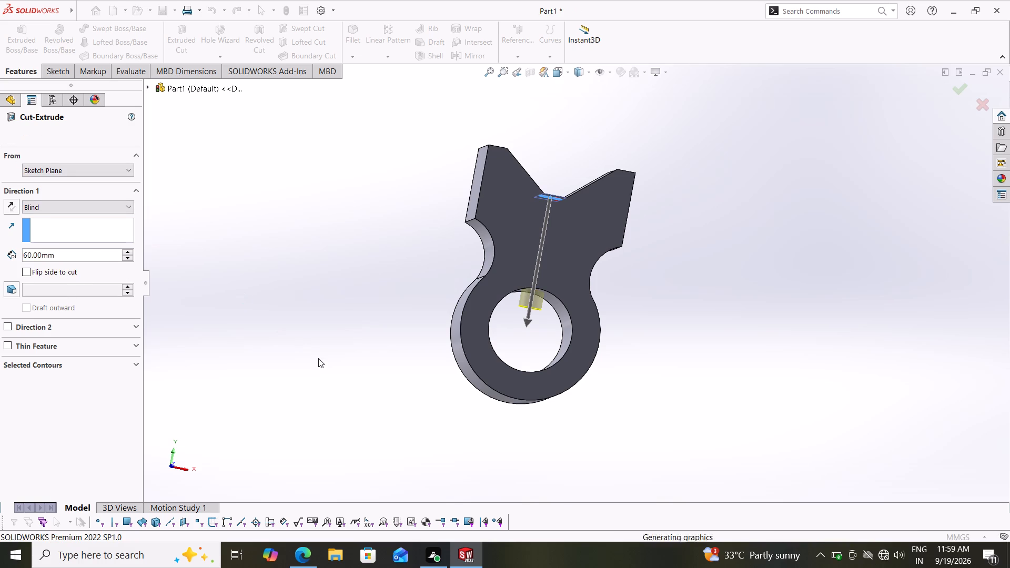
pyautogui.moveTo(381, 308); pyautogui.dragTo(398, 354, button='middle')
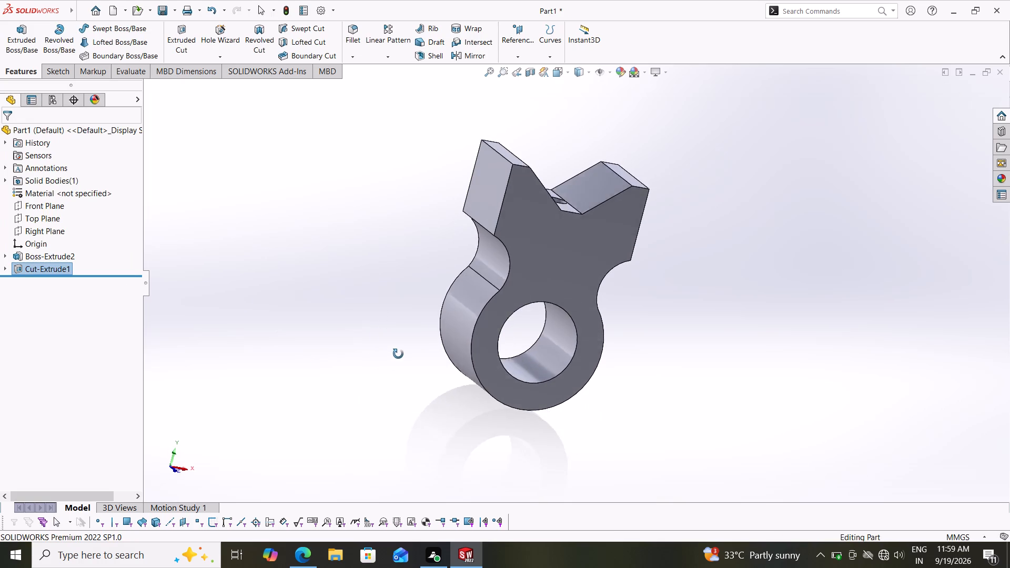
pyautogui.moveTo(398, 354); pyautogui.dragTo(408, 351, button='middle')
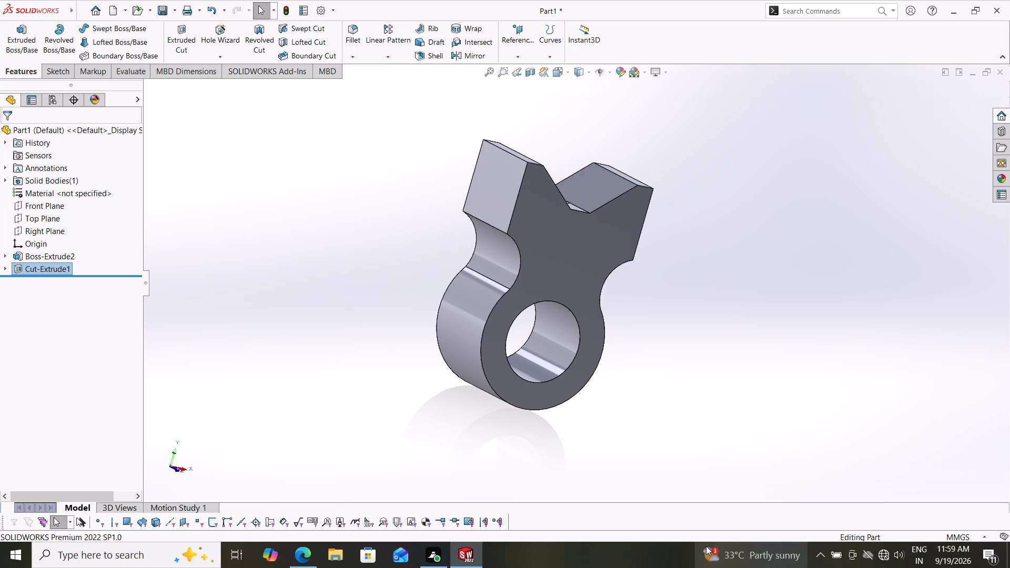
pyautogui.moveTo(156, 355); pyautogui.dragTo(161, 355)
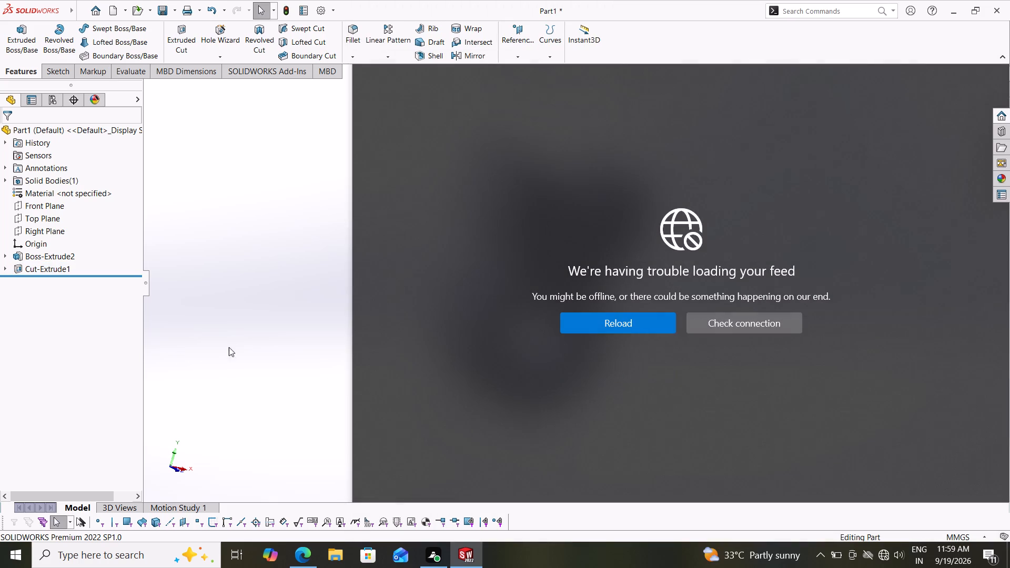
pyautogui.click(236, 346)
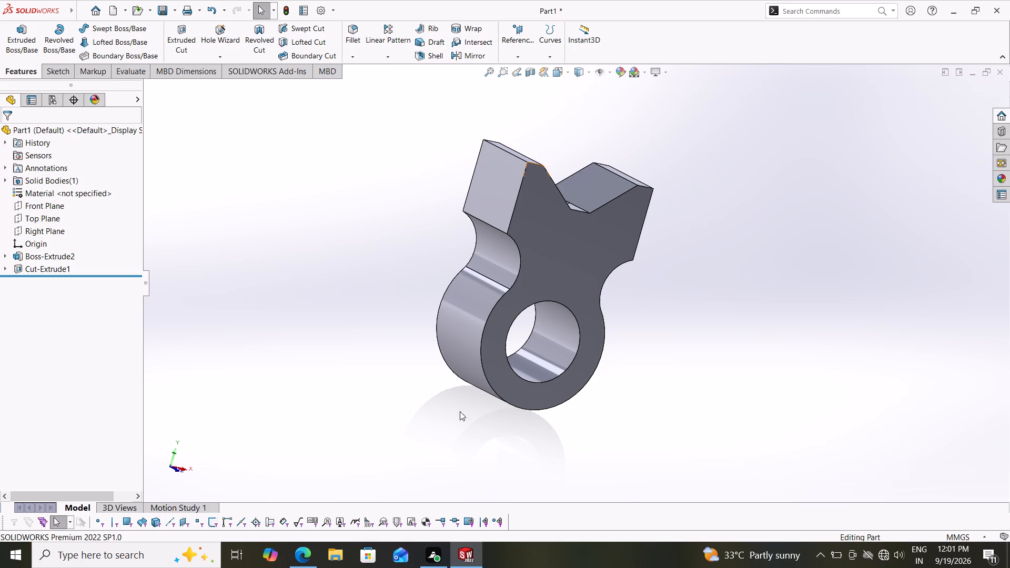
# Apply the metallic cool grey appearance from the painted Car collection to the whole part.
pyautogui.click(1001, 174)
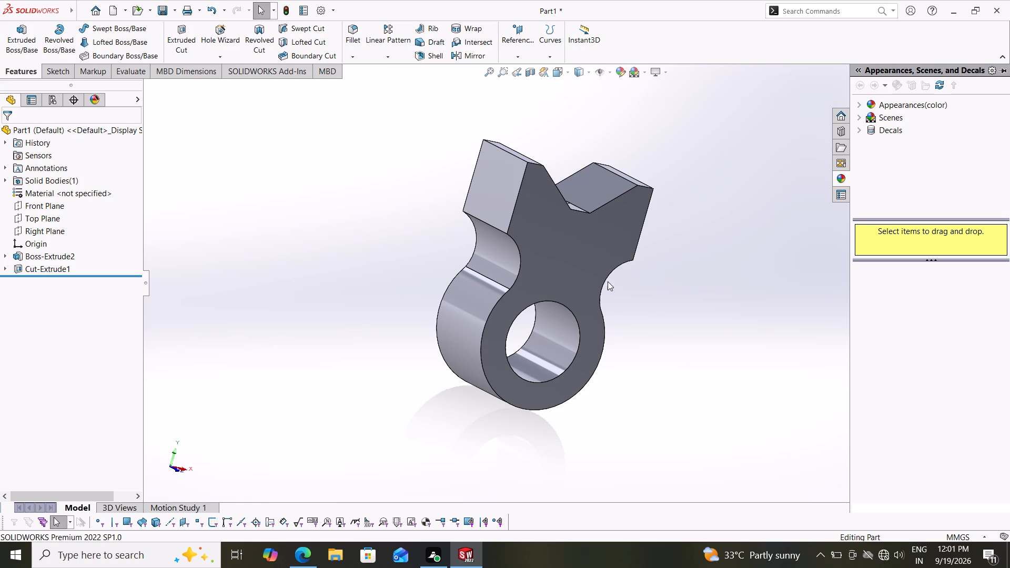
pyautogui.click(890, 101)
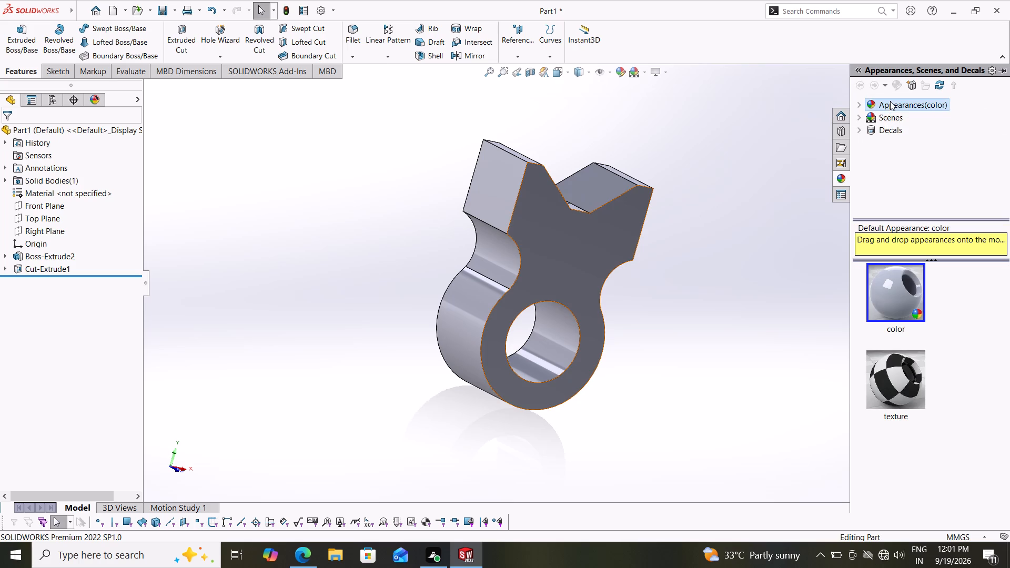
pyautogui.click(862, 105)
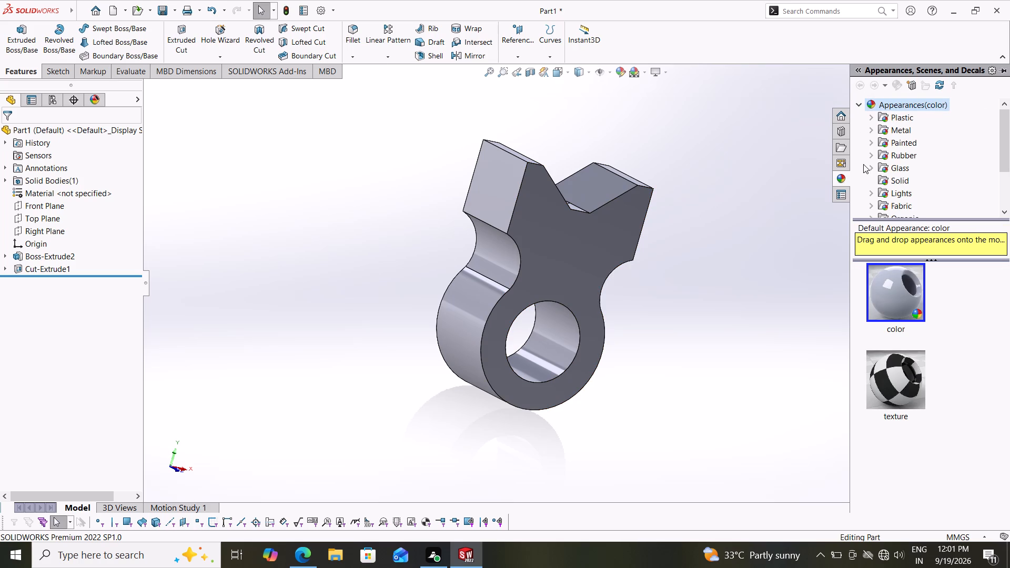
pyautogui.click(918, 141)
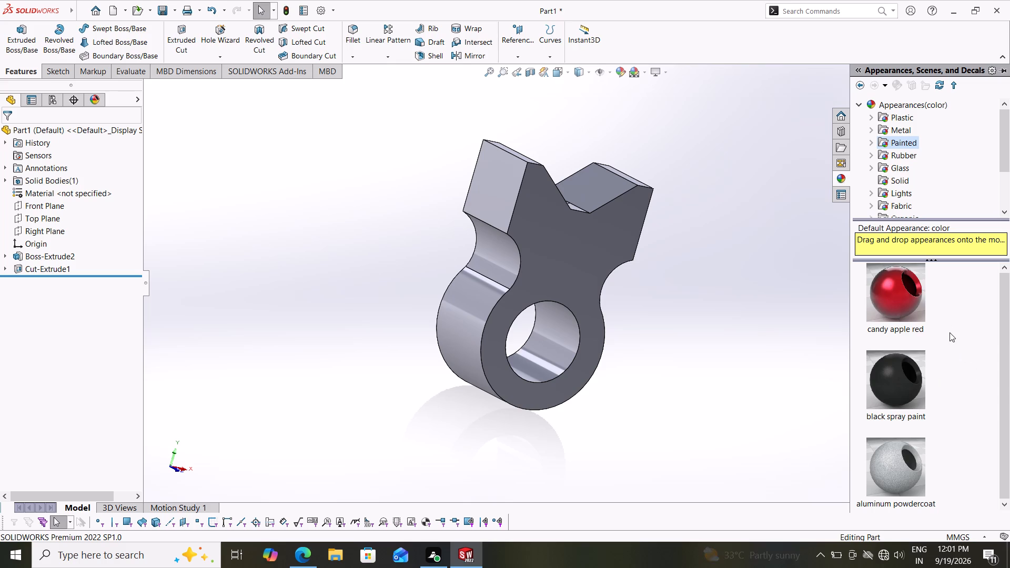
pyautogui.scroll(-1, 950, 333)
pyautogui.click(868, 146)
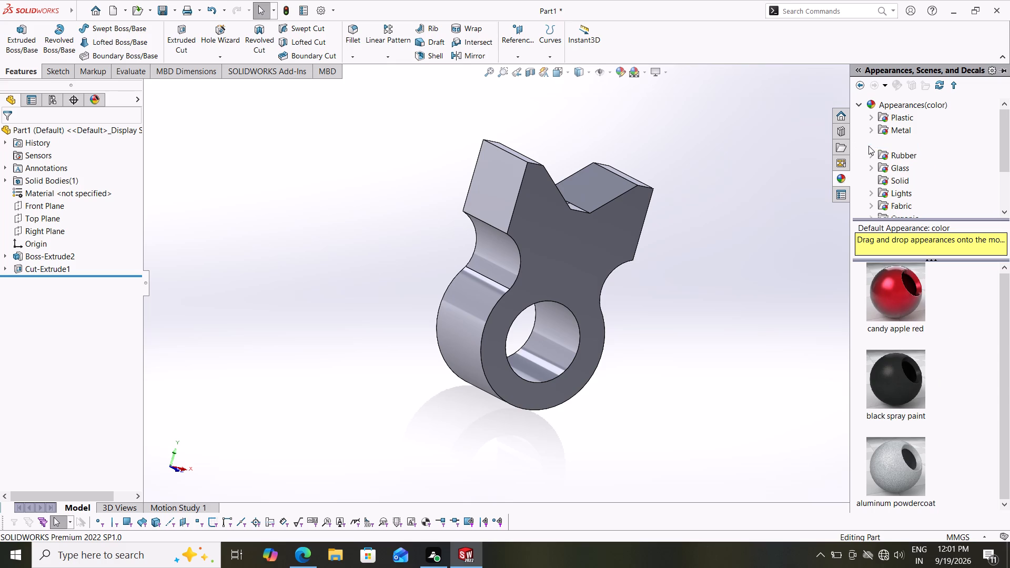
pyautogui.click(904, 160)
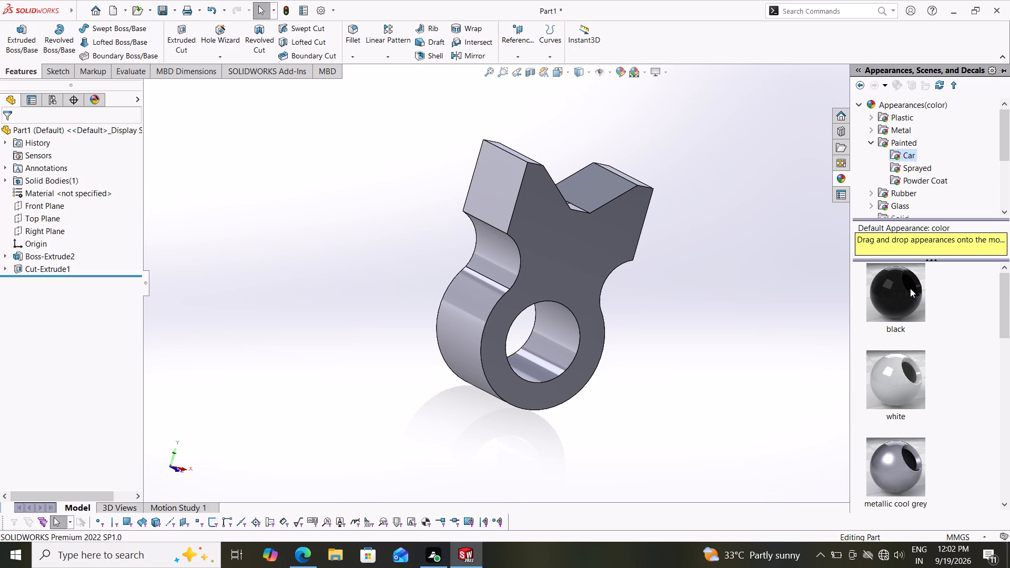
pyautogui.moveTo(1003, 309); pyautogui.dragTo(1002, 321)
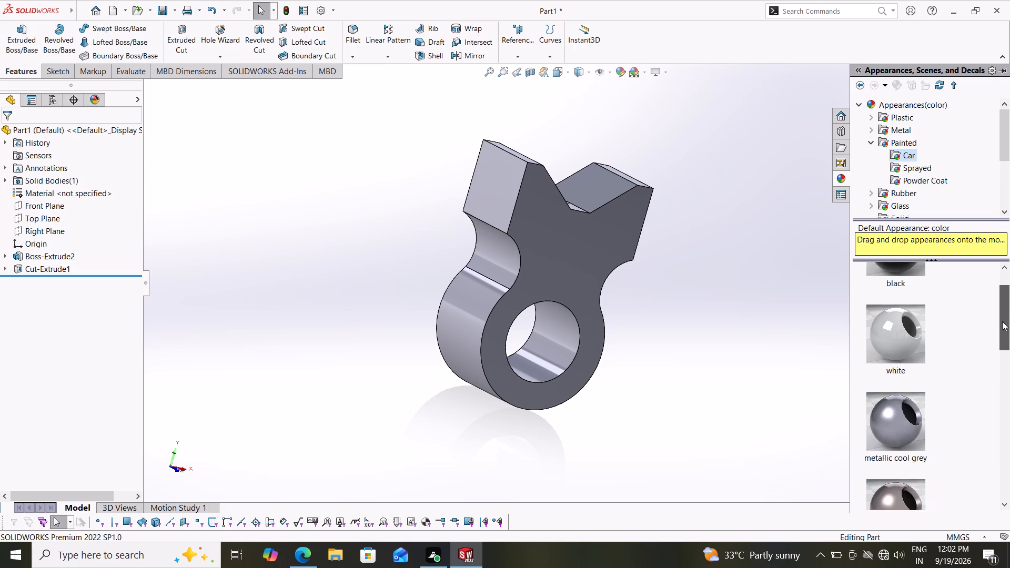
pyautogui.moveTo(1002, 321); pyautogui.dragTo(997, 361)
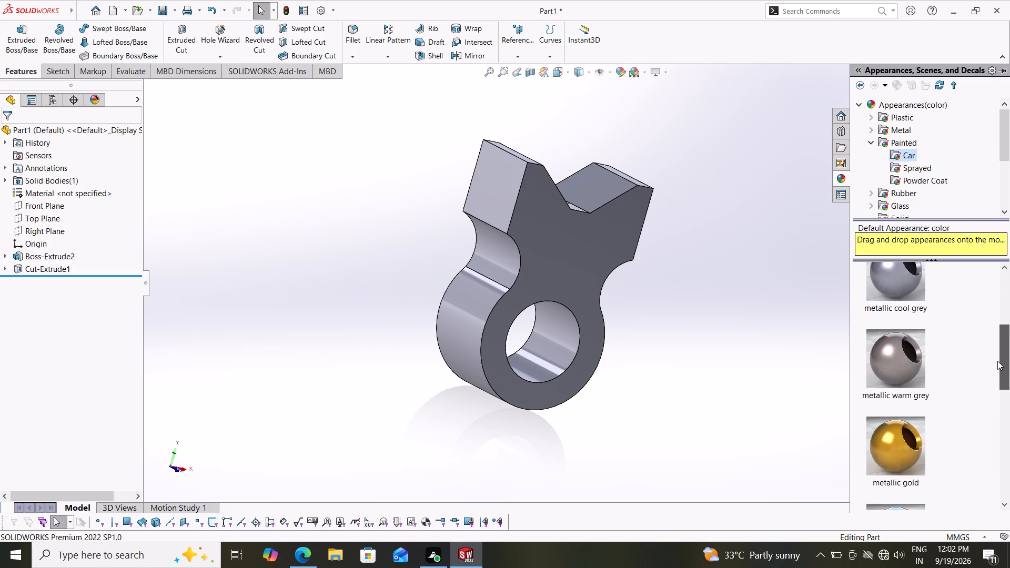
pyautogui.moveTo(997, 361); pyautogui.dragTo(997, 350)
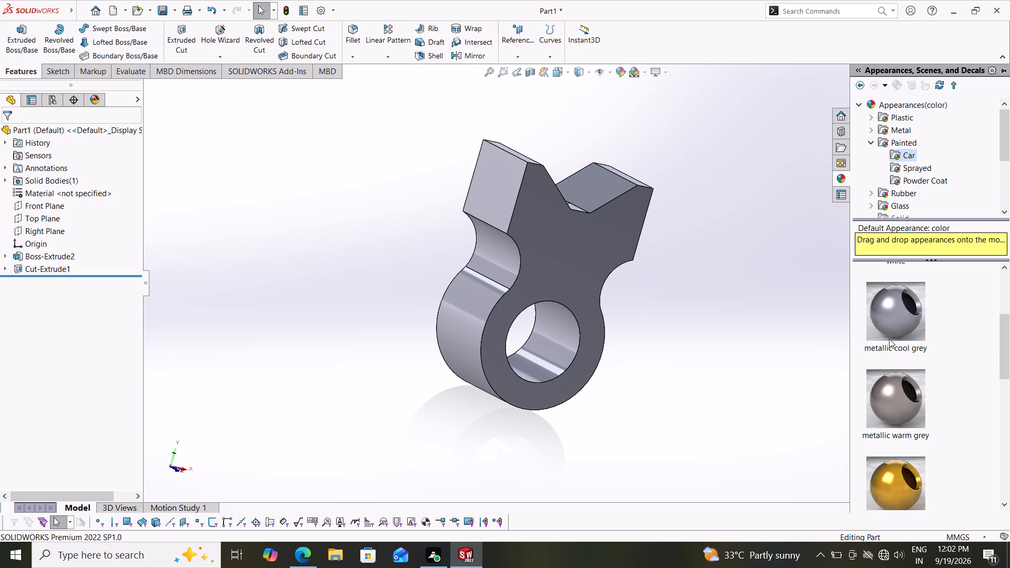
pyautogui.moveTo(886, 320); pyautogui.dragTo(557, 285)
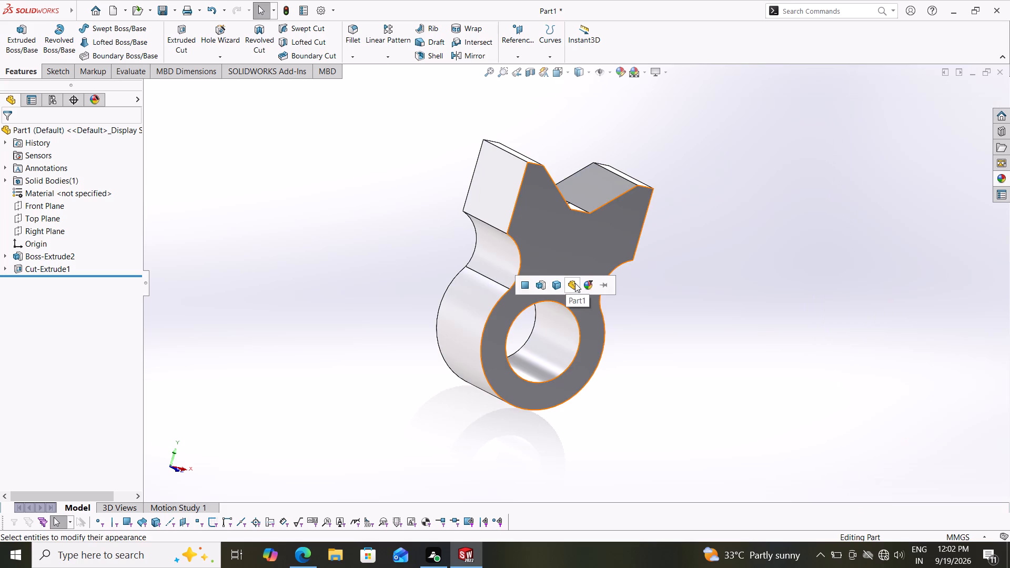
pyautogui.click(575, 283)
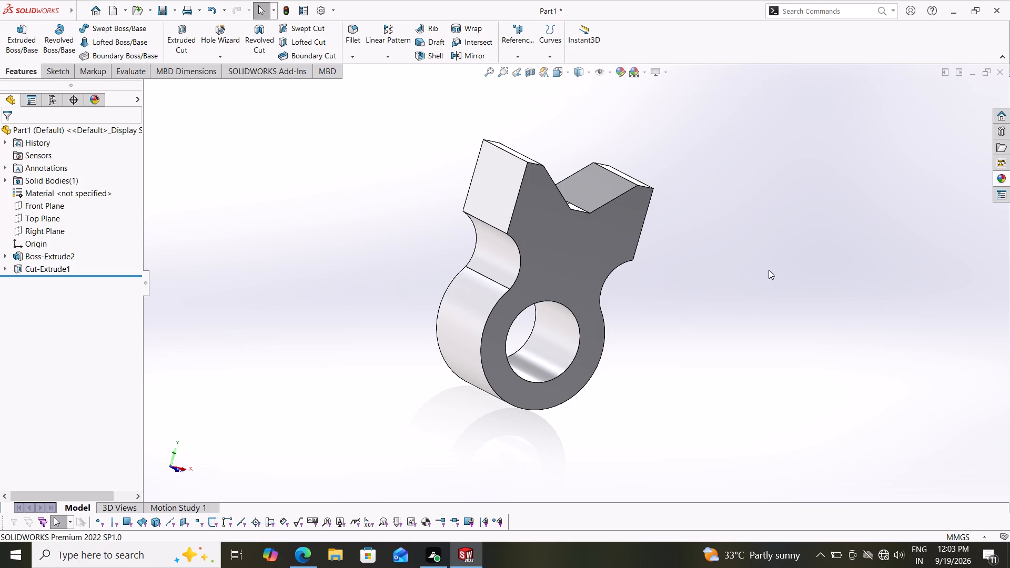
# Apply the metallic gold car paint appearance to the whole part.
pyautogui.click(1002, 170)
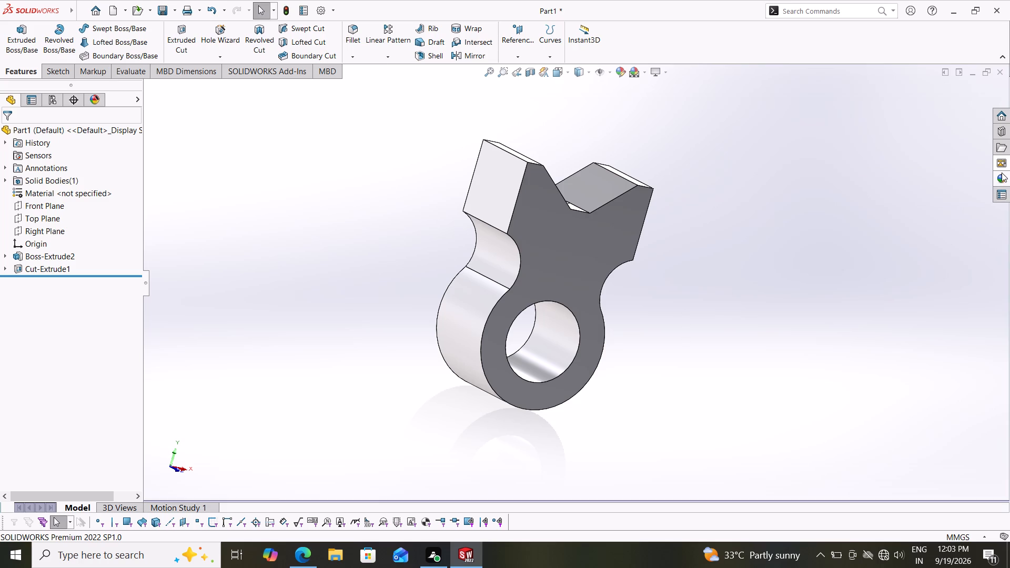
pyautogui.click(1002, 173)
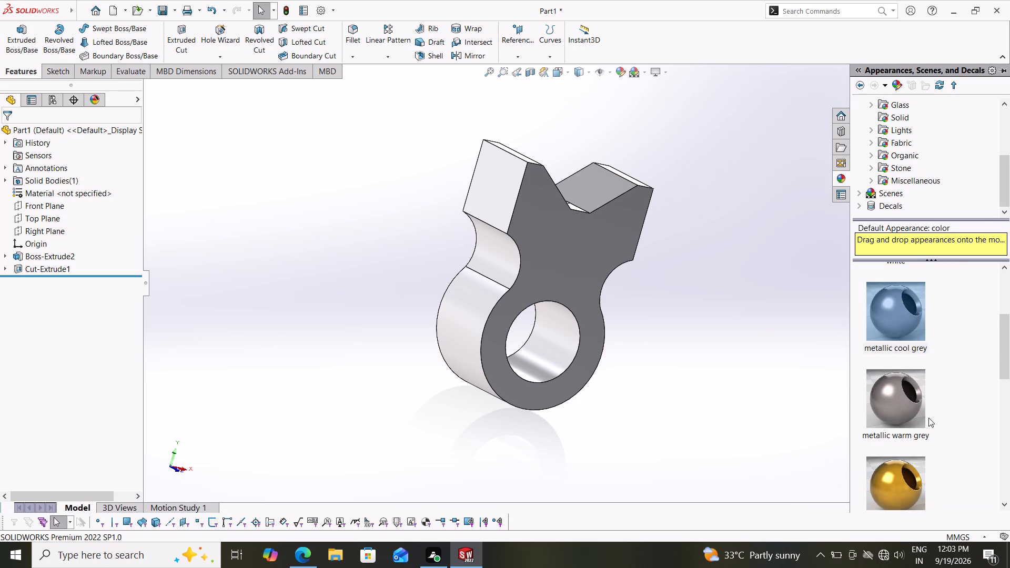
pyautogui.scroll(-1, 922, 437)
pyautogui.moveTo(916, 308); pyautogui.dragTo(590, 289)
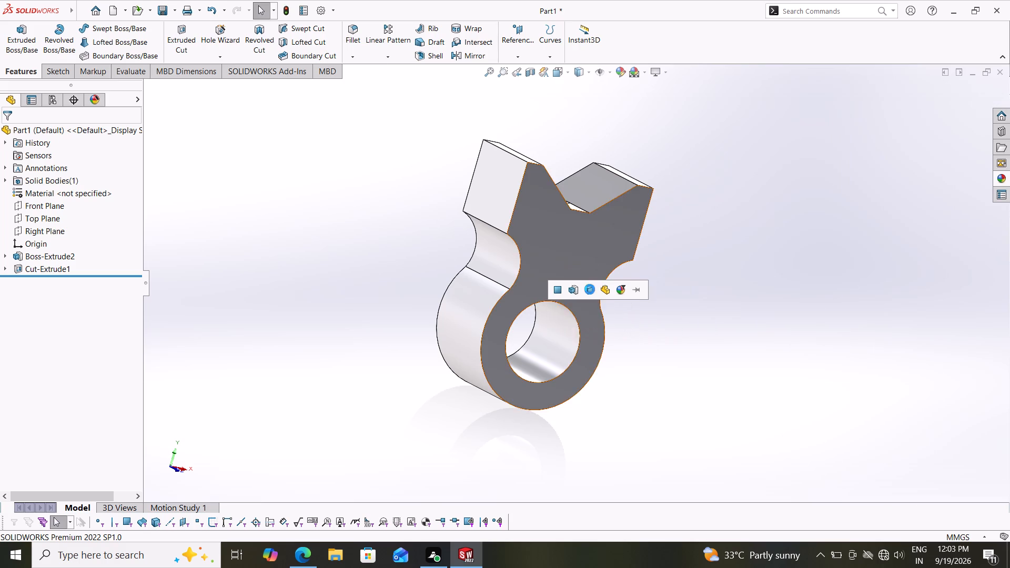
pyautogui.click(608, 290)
# Apply the metallic warm grey car paint appearance to the whole part.
pyautogui.moveTo(805, 281); pyautogui.dragTo(725, 365, button='middle')
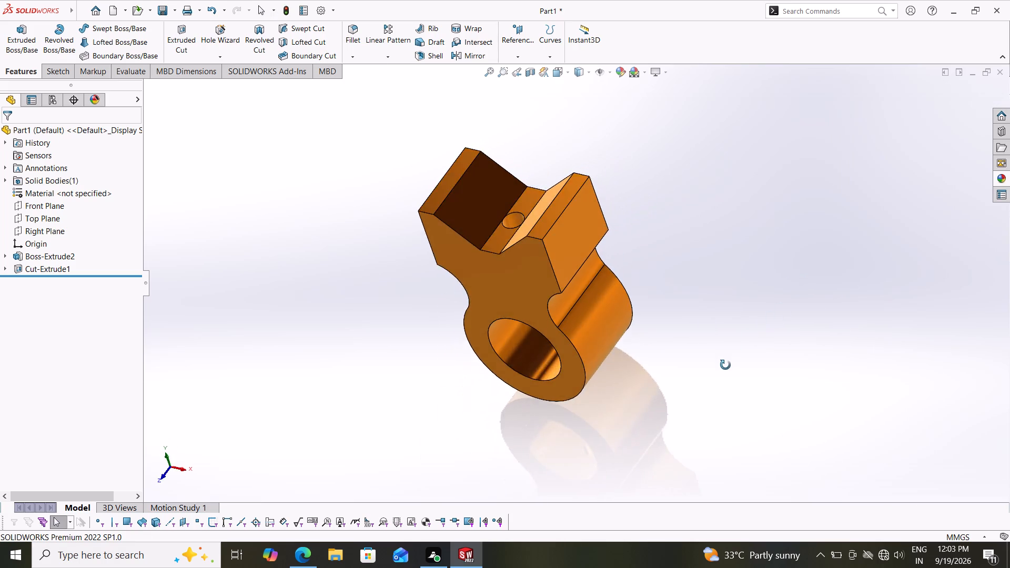
pyautogui.moveTo(725, 365); pyautogui.dragTo(774, 303, button='middle')
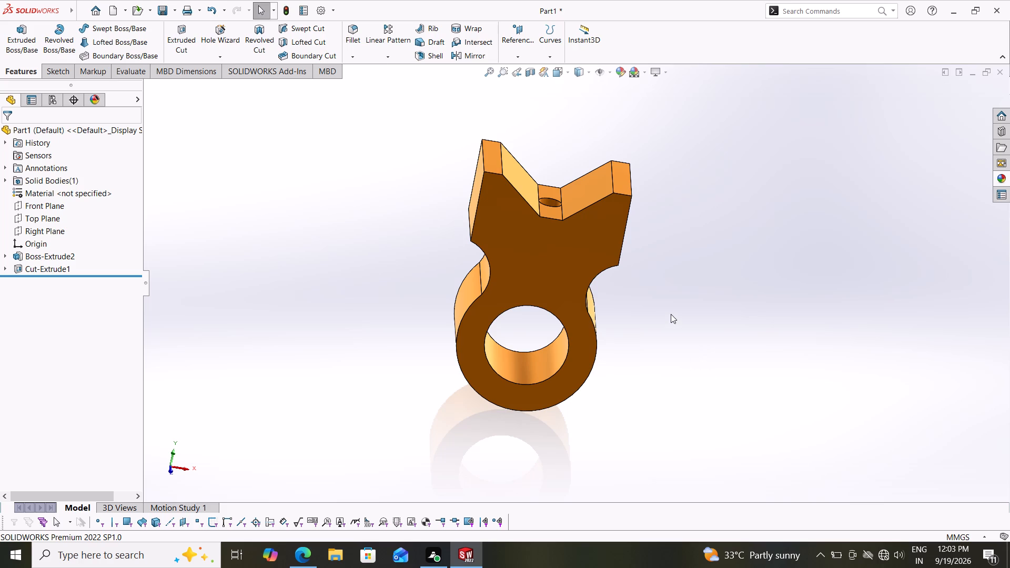
pyautogui.click(996, 176)
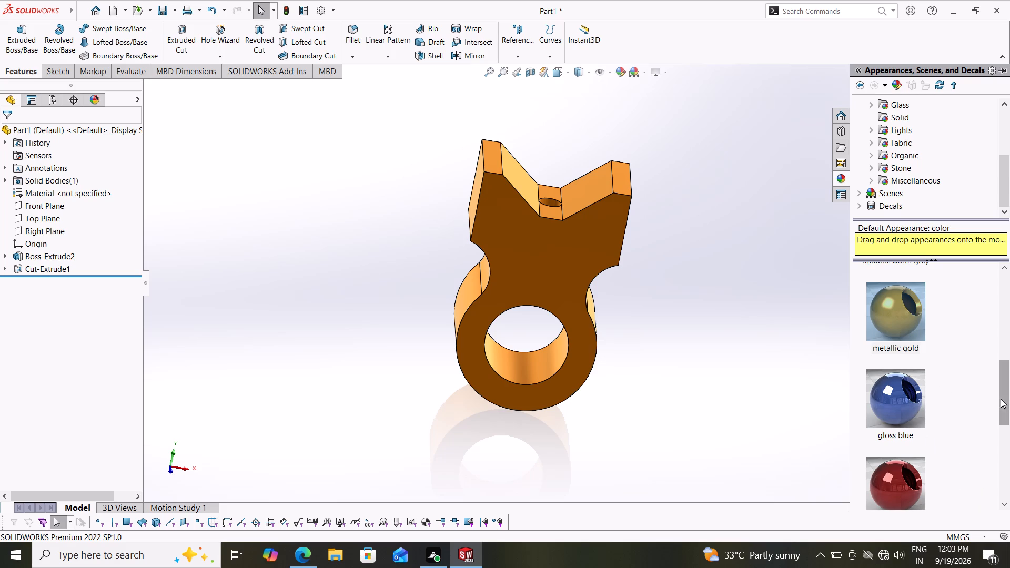
pyautogui.moveTo(1005, 400); pyautogui.dragTo(1003, 358)
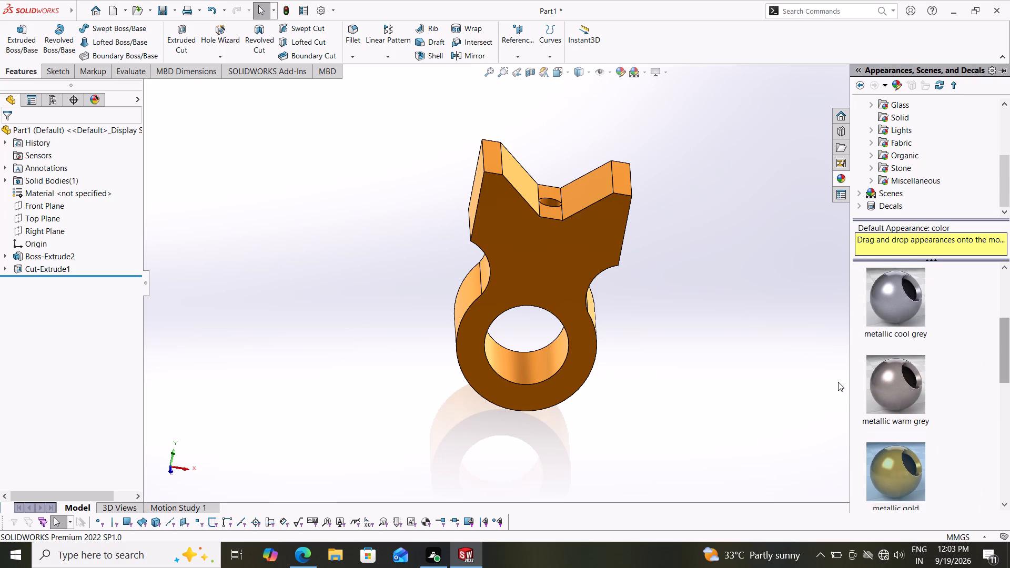
pyautogui.moveTo(873, 382); pyautogui.dragTo(562, 277)
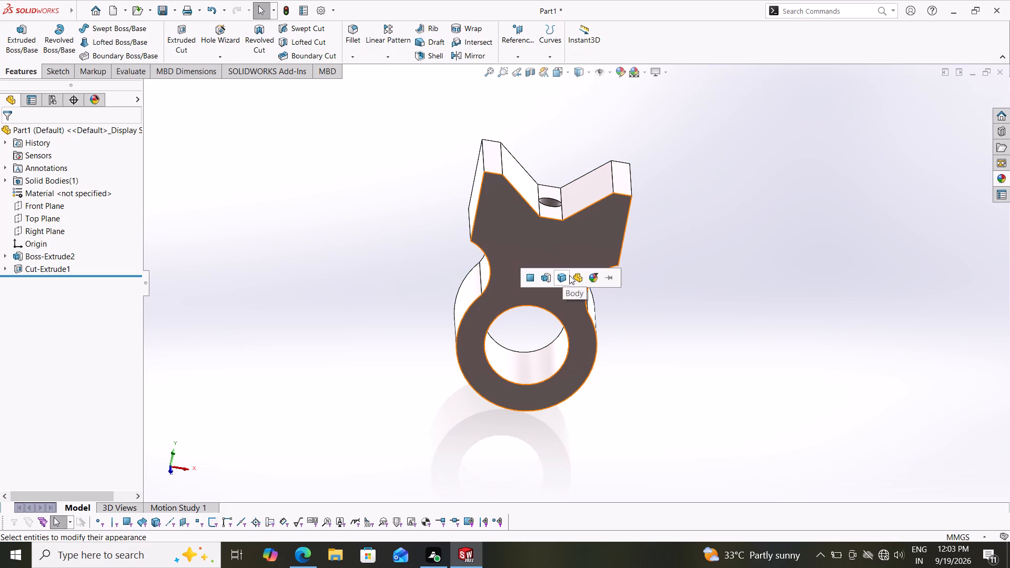
pyautogui.click(575, 275)
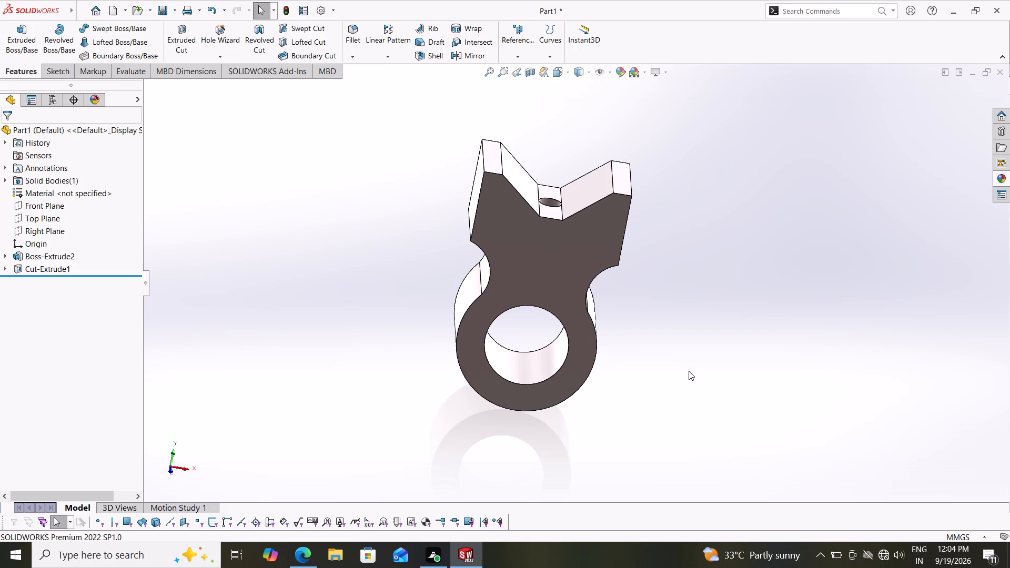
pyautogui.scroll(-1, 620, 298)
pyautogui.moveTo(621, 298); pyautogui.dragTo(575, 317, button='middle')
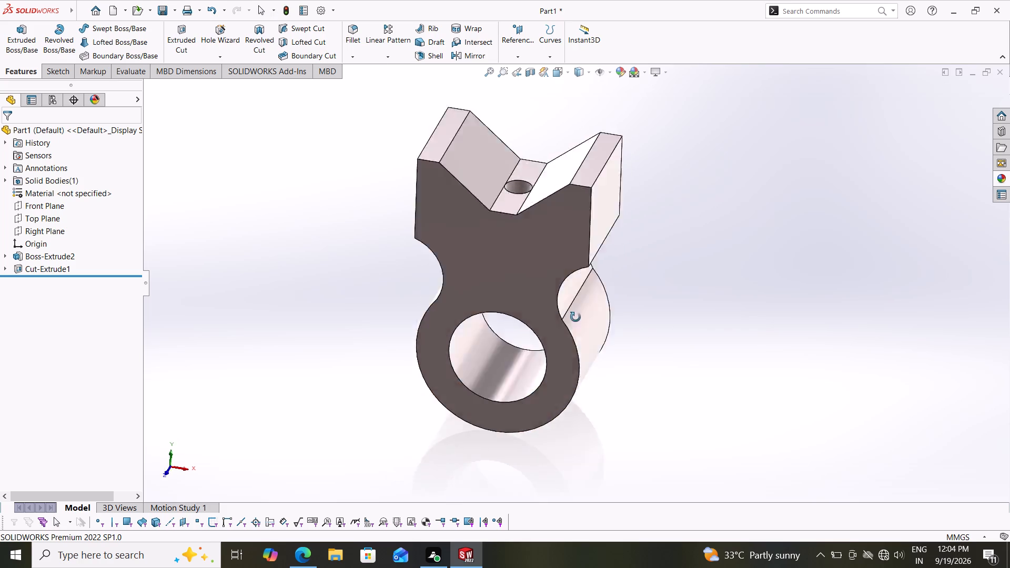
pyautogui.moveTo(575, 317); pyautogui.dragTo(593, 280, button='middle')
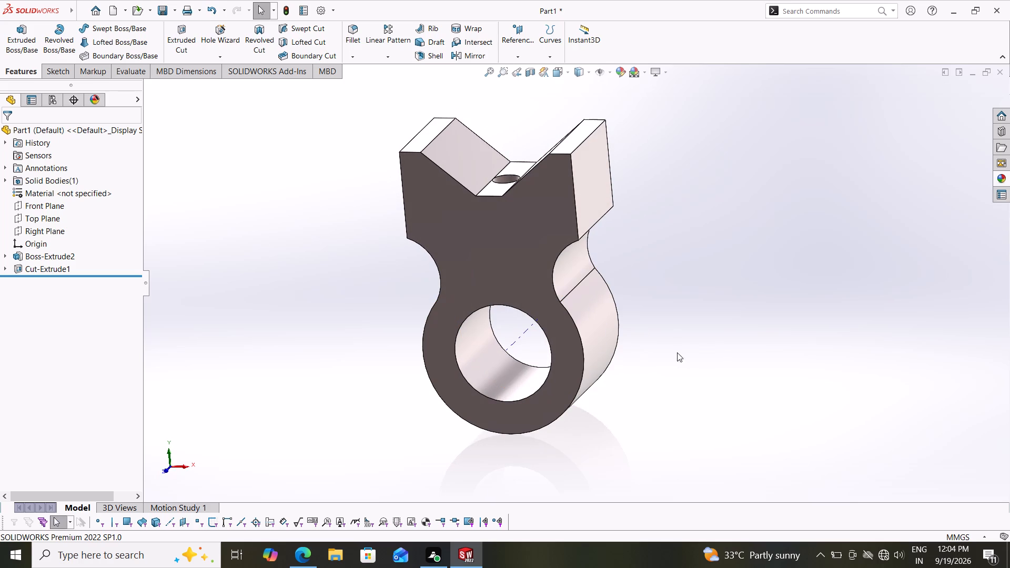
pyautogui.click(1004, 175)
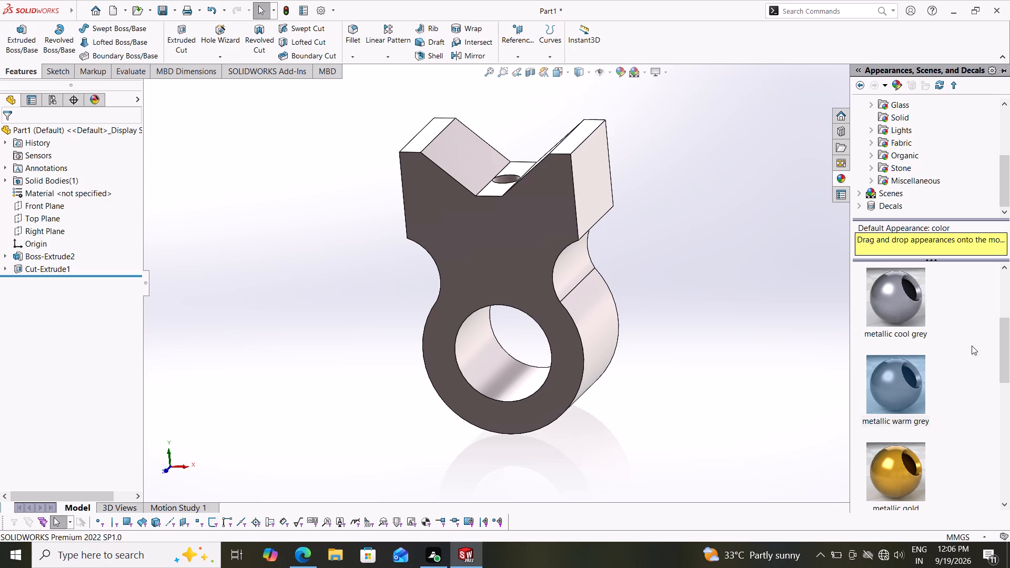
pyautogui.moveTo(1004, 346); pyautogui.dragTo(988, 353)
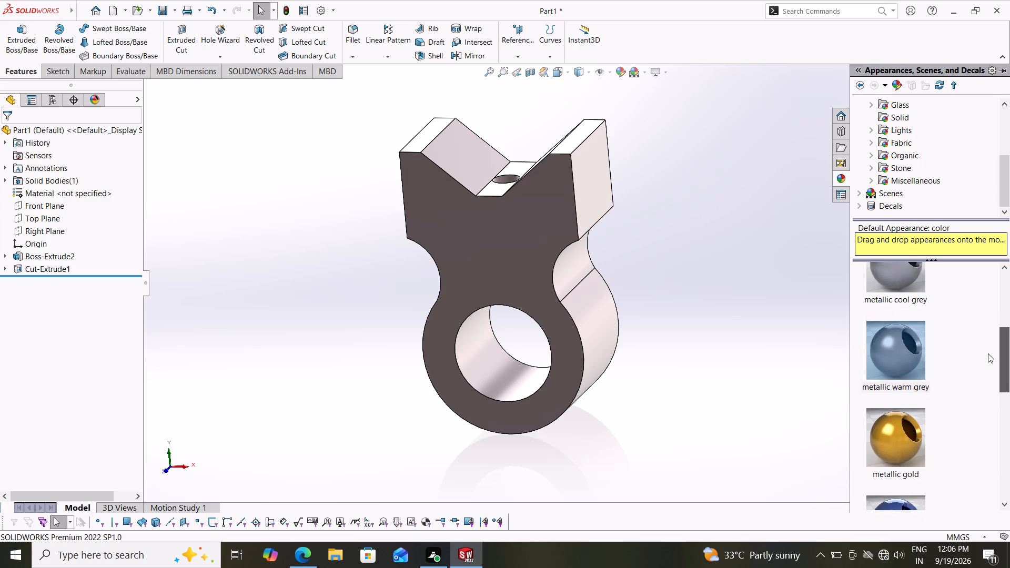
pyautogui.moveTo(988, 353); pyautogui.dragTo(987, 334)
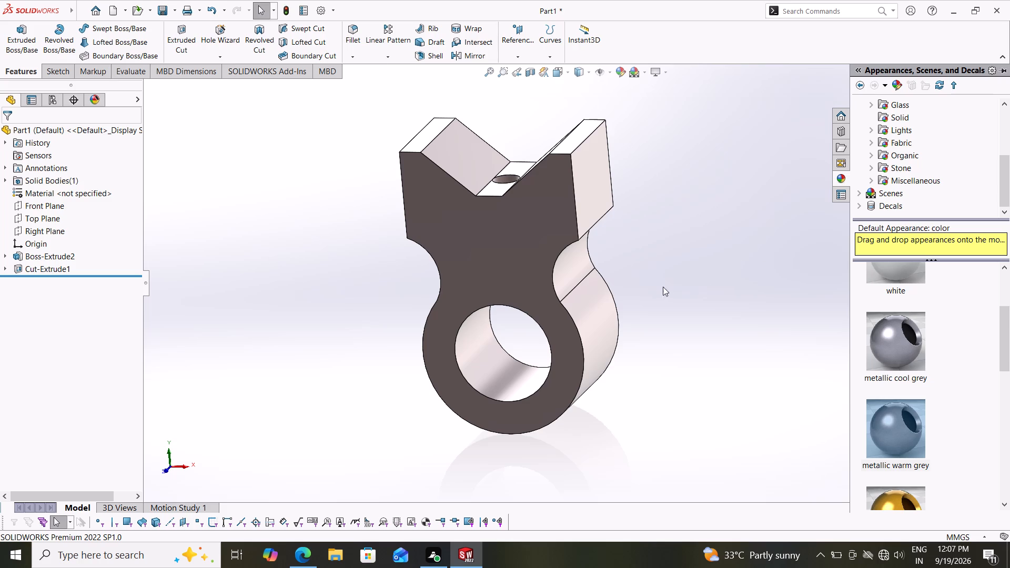
# Save the part in the Documents folder under the file name 19-09-00.
pyautogui.click(174, 6)
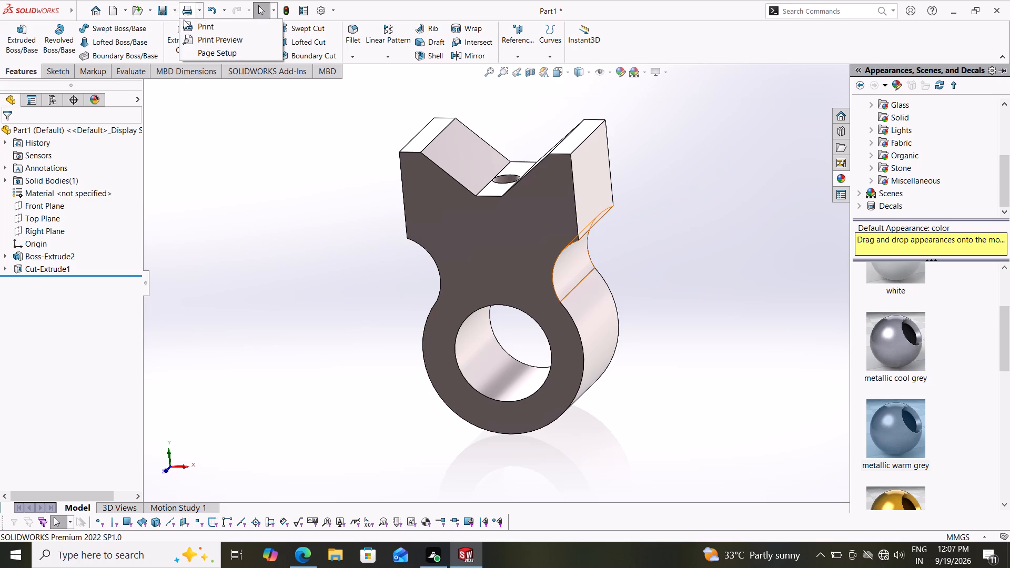
pyautogui.click(177, 37)
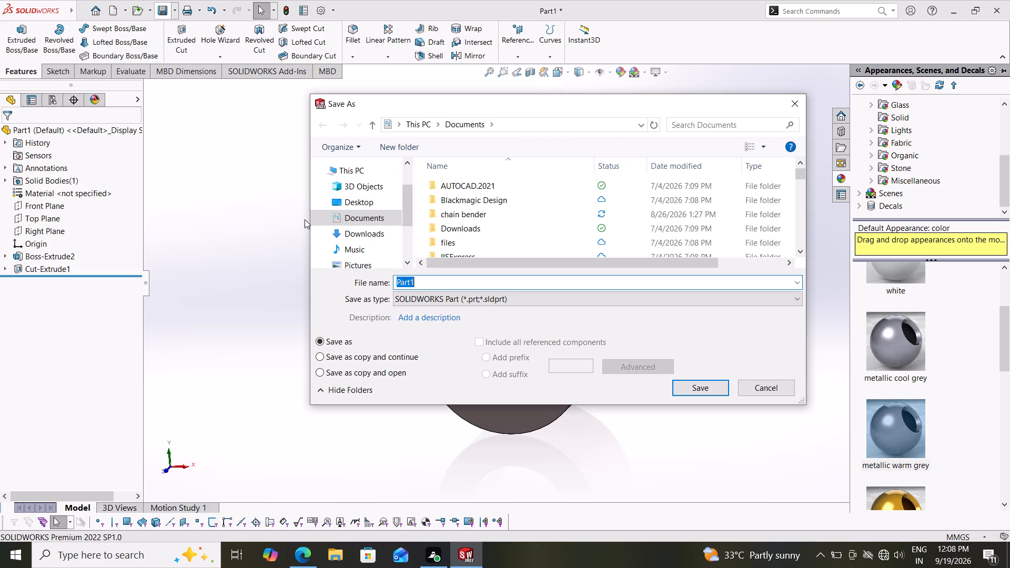
pyautogui.press('1')
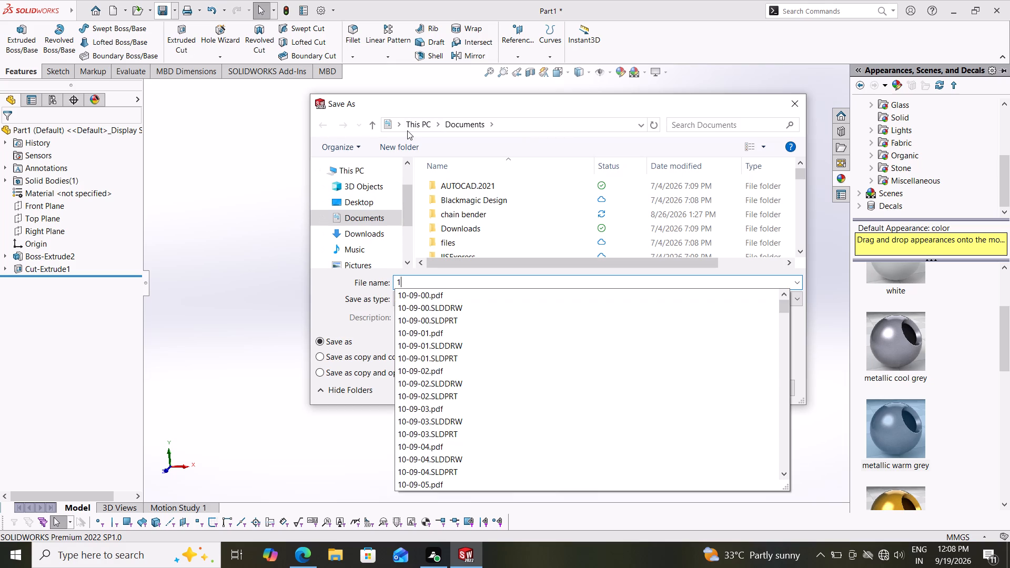
pyautogui.write('9-0')
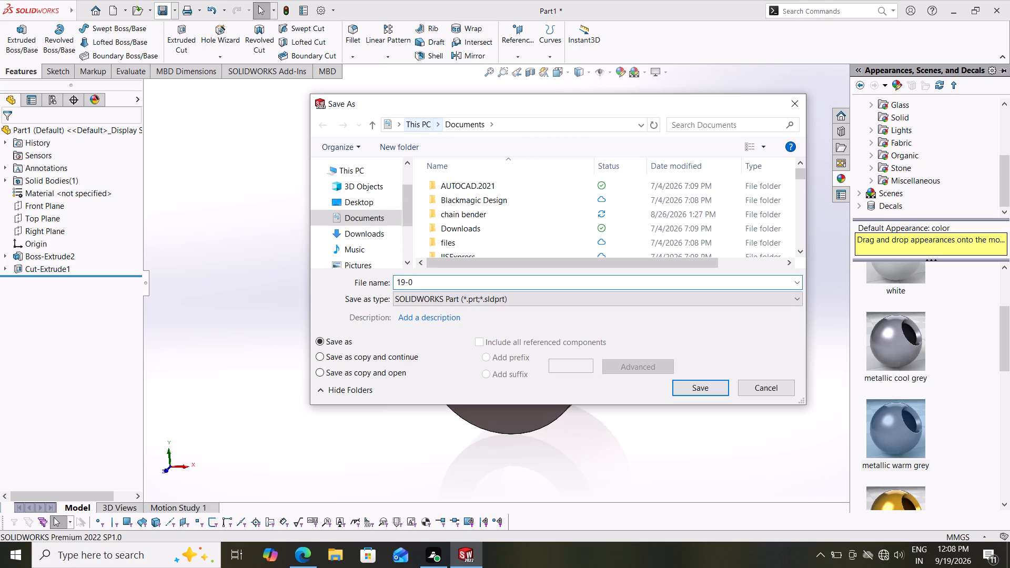
pyautogui.press('9')
pyautogui.press('-')
pyautogui.write('00')
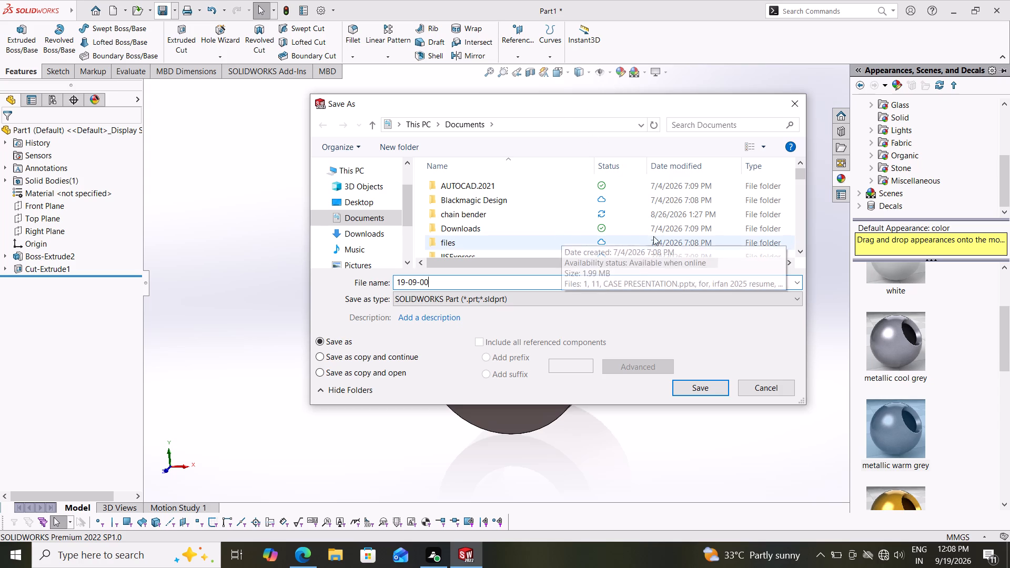
pyautogui.click(709, 386)
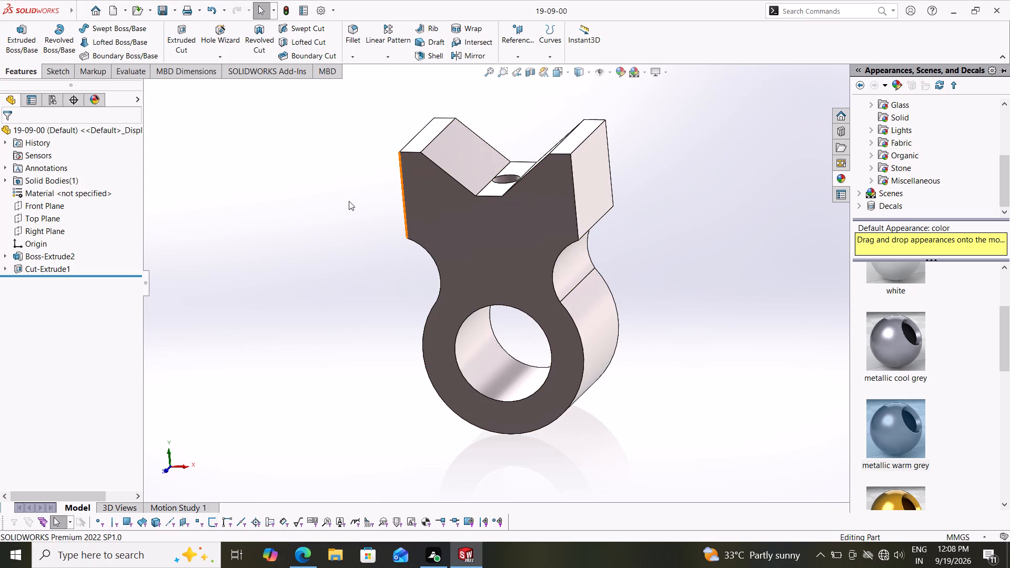
# Create a drawing from the part on an A3 (ANSI) Landscape sheet.
pyautogui.click(125, 11)
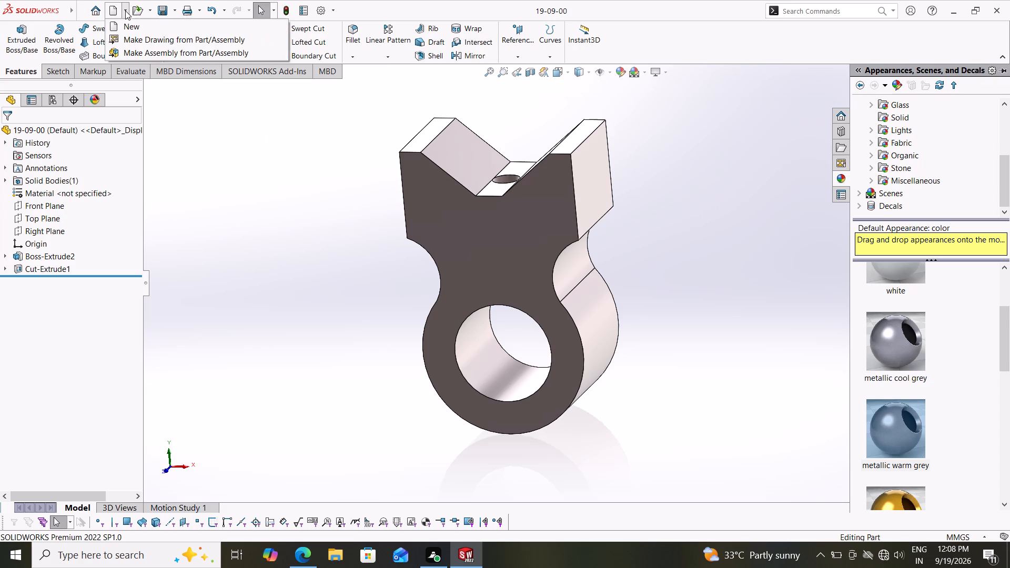
pyautogui.click(131, 36)
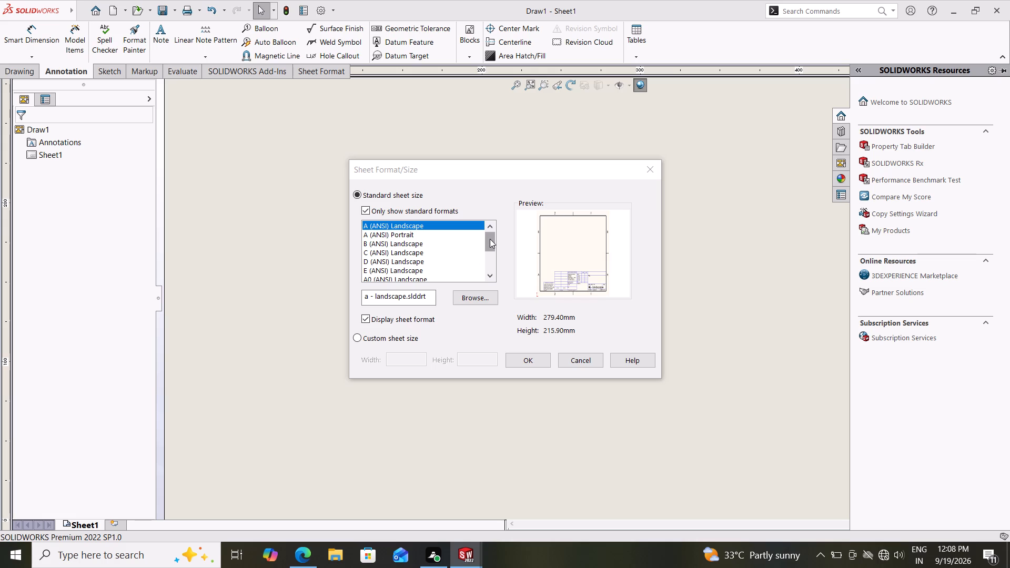
pyautogui.moveTo(494, 242); pyautogui.dragTo(494, 251)
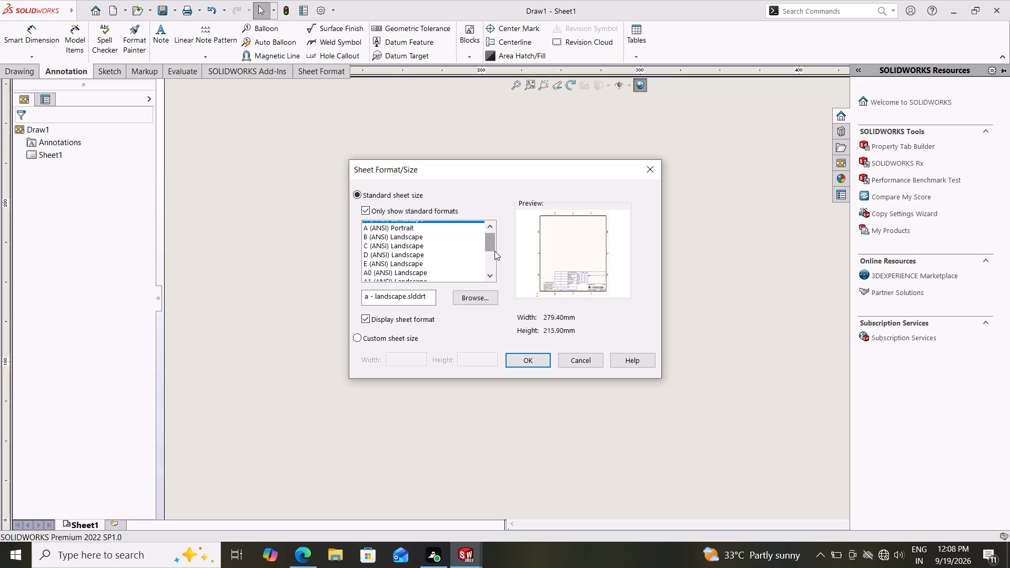
pyautogui.moveTo(494, 251); pyautogui.dragTo(494, 251)
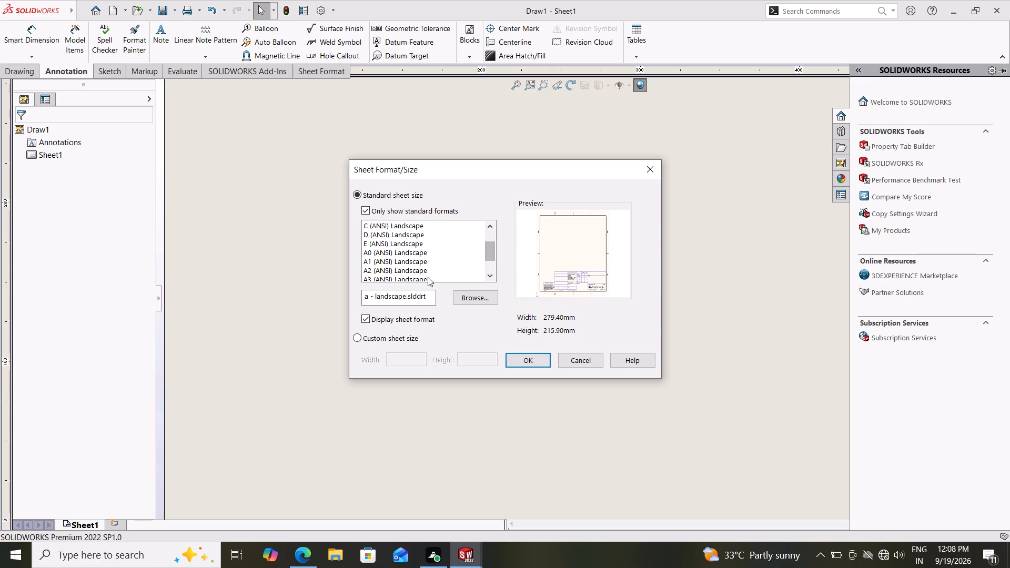
pyautogui.click(428, 278)
pyautogui.click(534, 360)
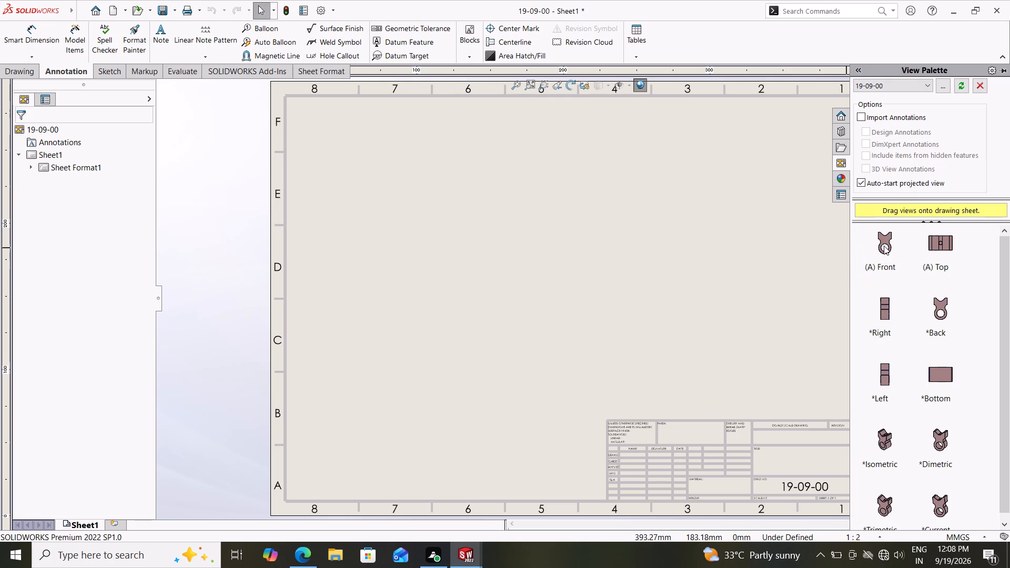
# Place the part's front view on the upper part of the sheet, with a projected side view and a projected isometric view.
pyautogui.moveTo(884, 246); pyautogui.dragTo(387, 209)
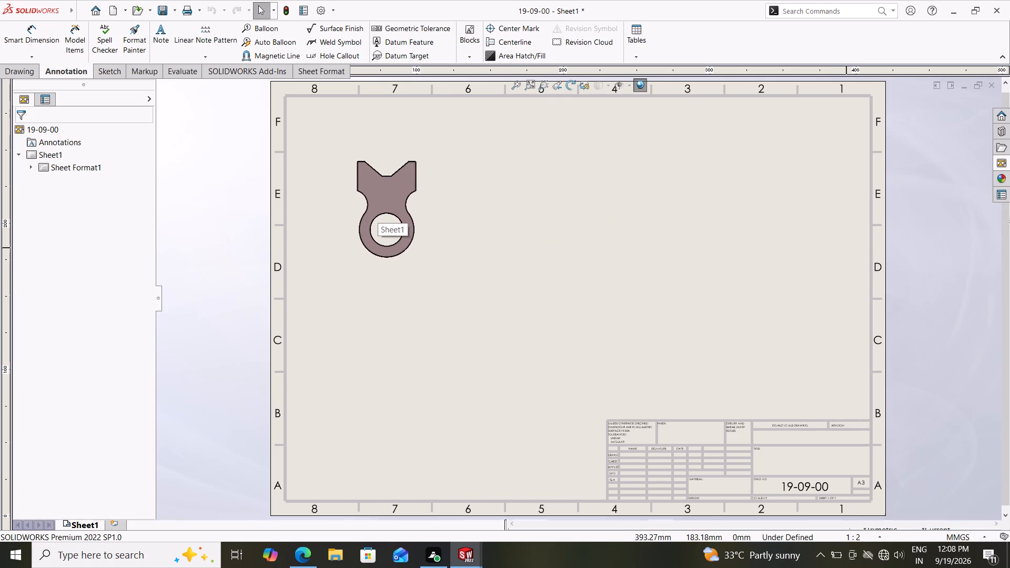
pyautogui.moveTo(387, 209); pyautogui.dragTo(420, 217)
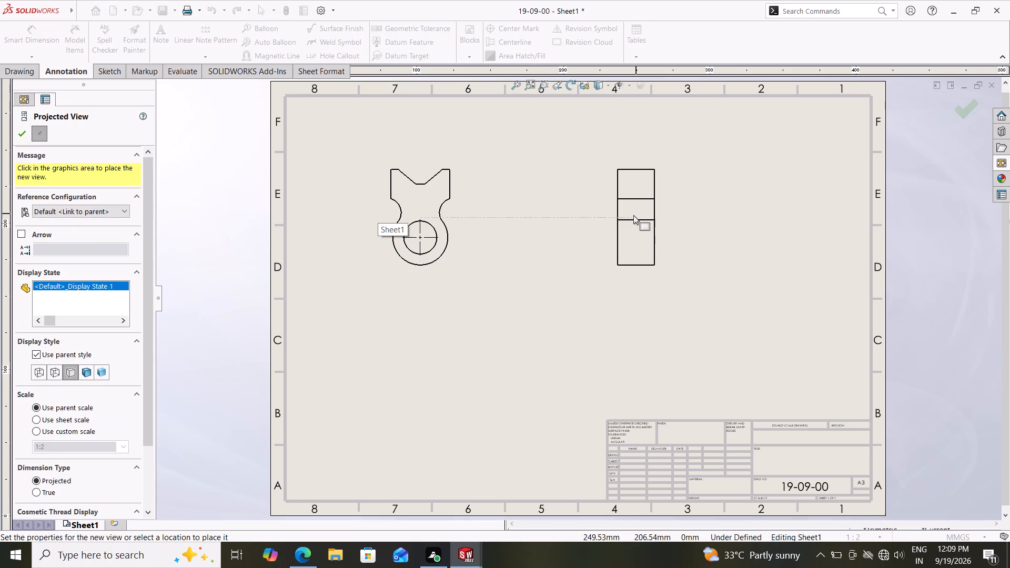
pyautogui.click(570, 215)
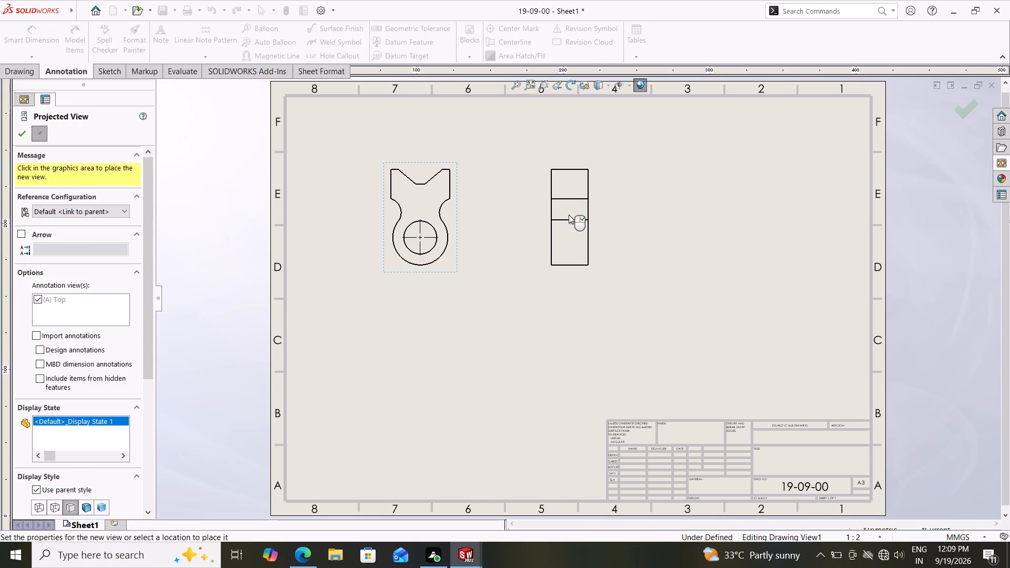
pyautogui.click(528, 354)
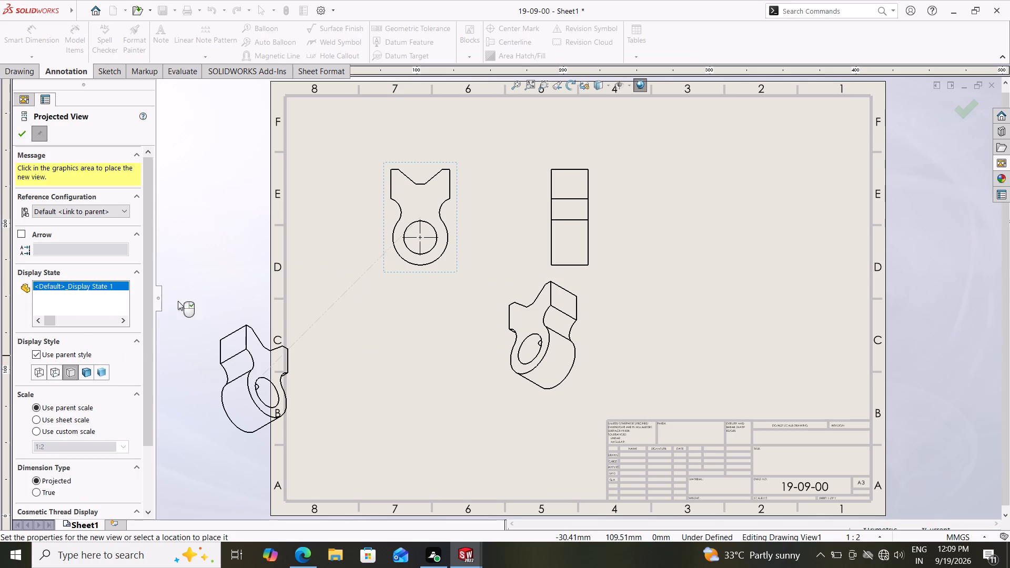
pyautogui.press('Escape')
pyautogui.press('Escape')
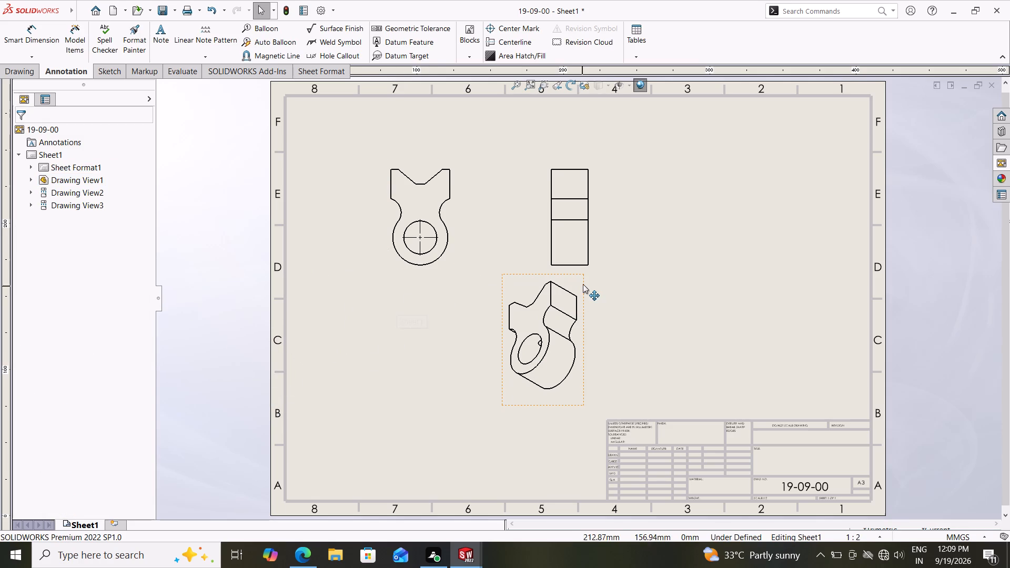
# Move the isometric view up beside the side view, in the sheet's upper right area.
pyautogui.moveTo(584, 282); pyautogui.dragTo(802, 166)
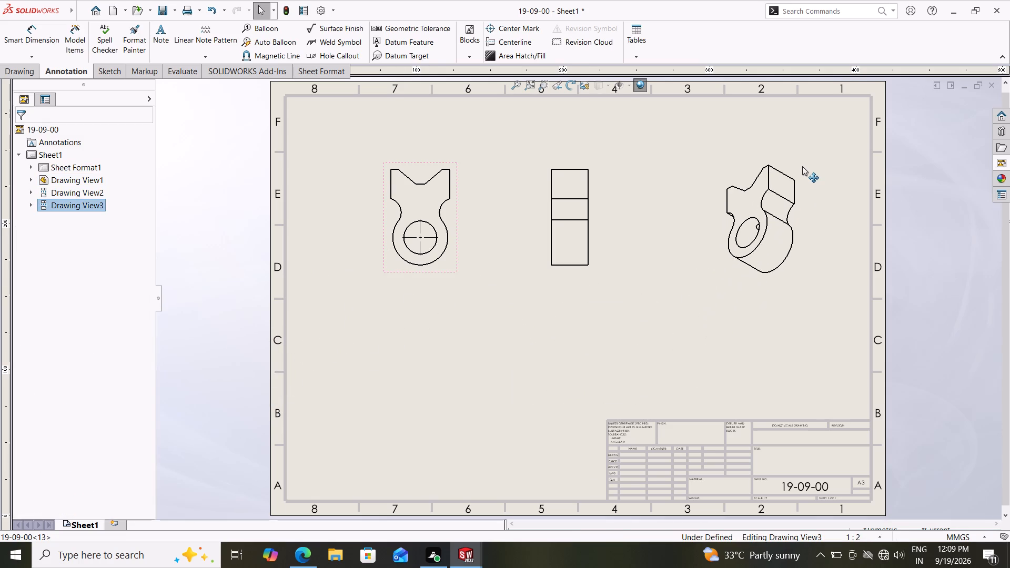
pyautogui.moveTo(802, 166); pyautogui.dragTo(802, 172)
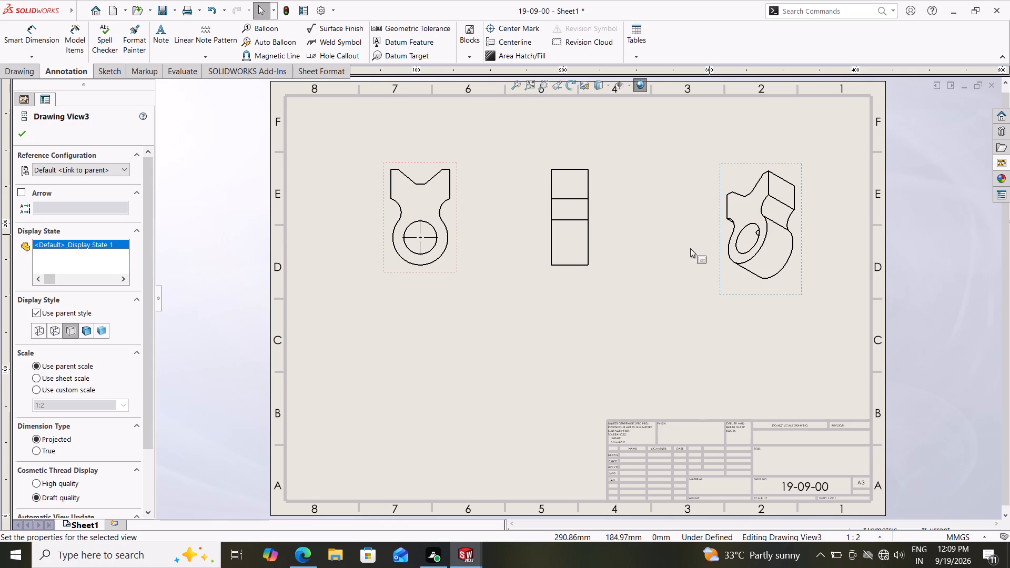
# Set the isometric view's display style to Shaded With Edges.
pyautogui.click(86, 326)
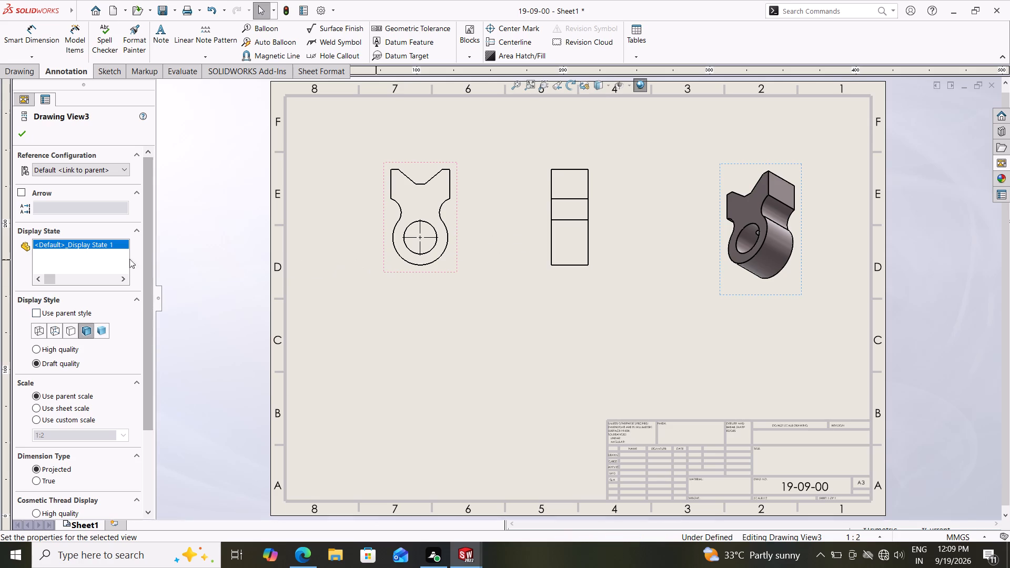
pyautogui.click(27, 138)
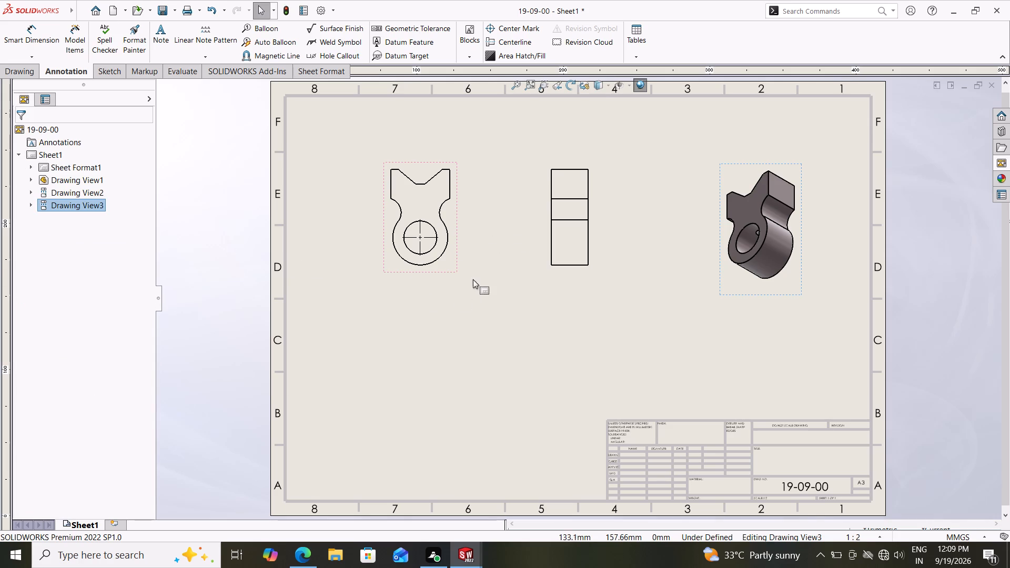
pyautogui.press('Escape')
pyautogui.press('Escape')
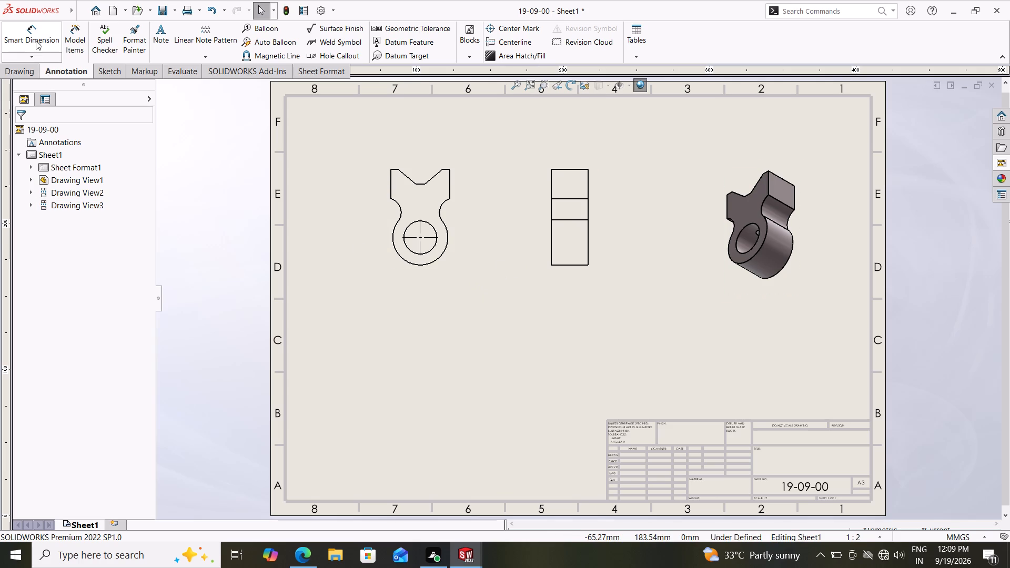
# Dimension the overall width of the side view, placing the dimension above its top edge.
pyautogui.click(38, 39)
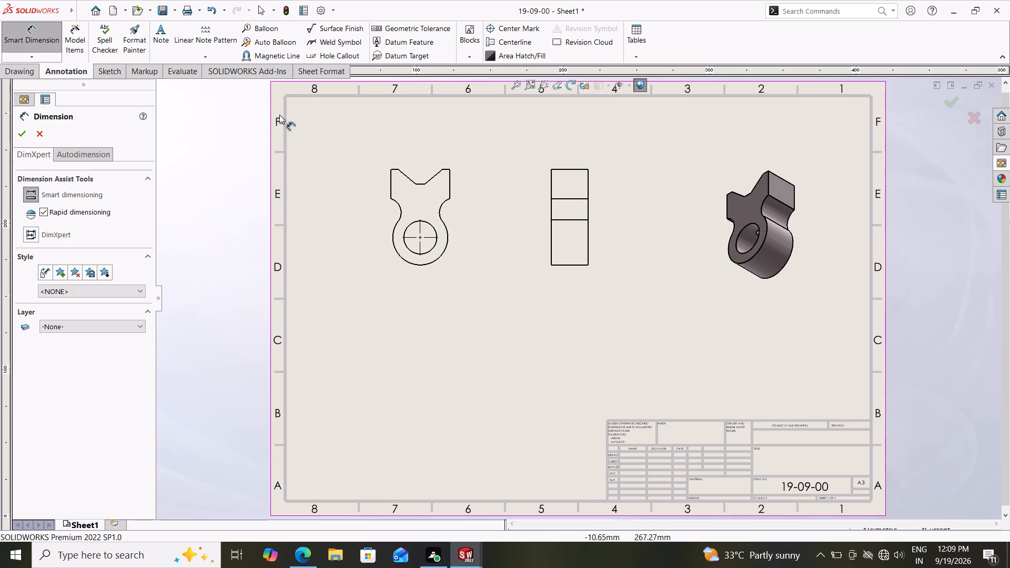
pyautogui.click(551, 171)
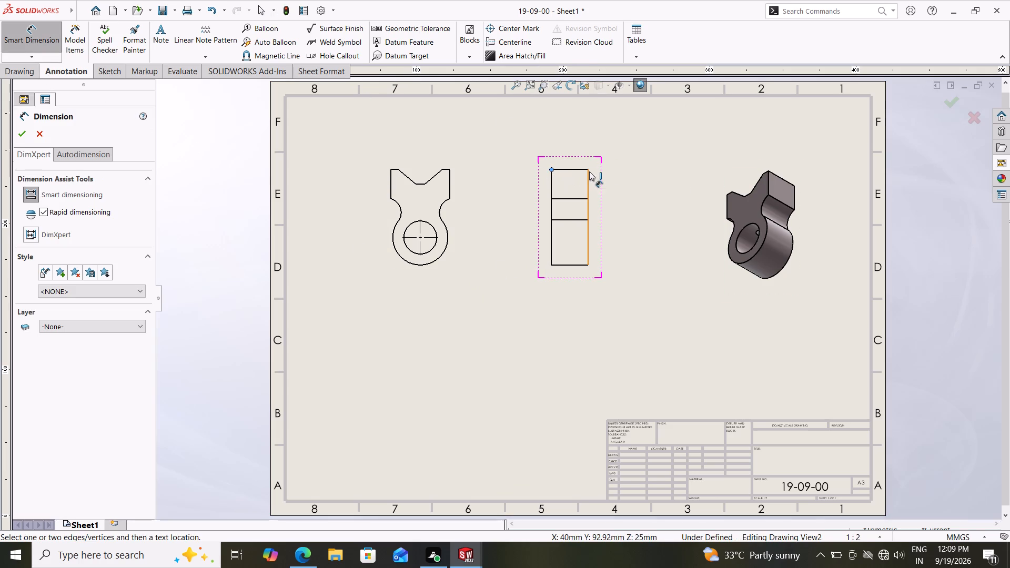
pyautogui.click(589, 170)
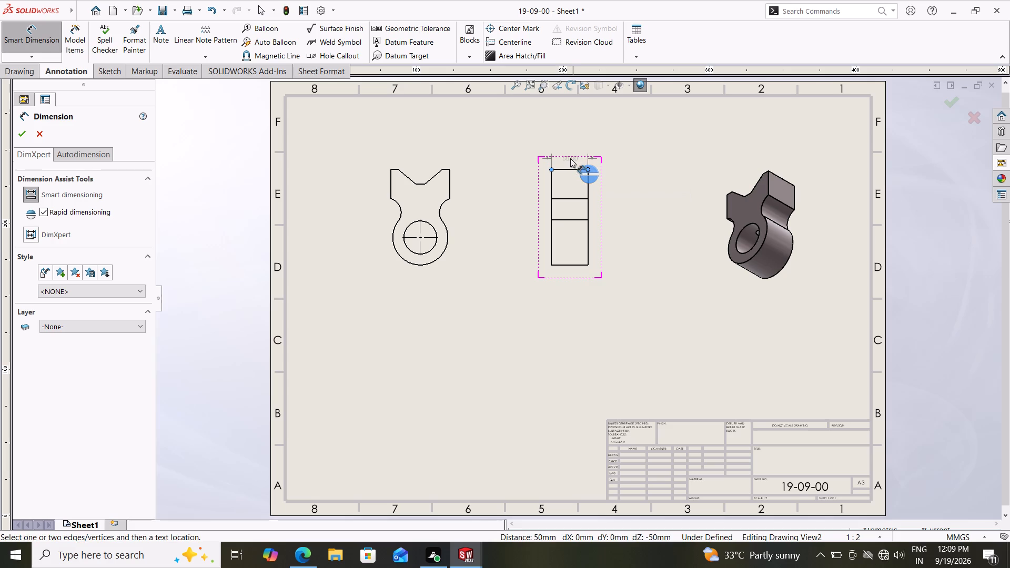
pyautogui.click(567, 147)
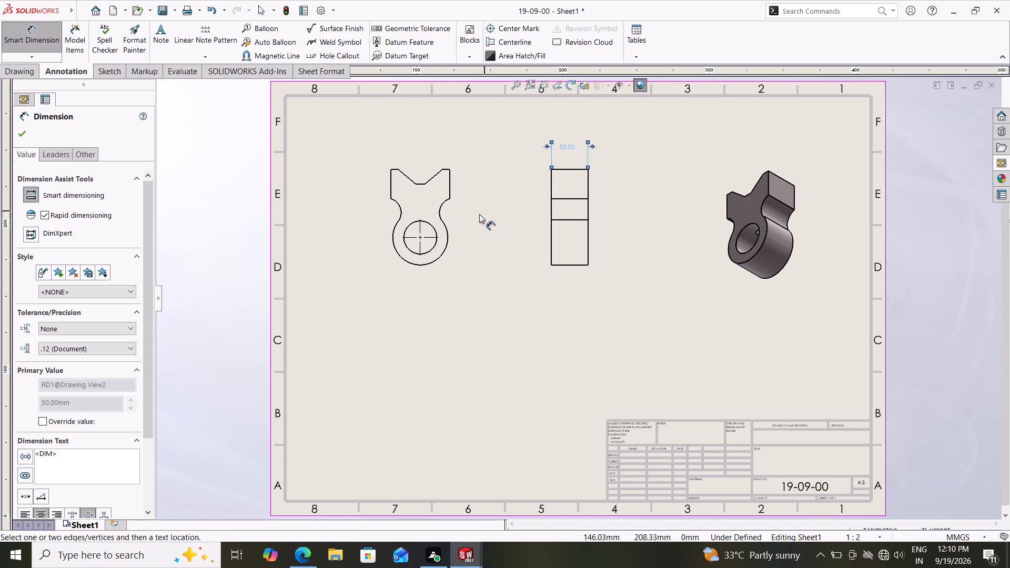
# In the front view, dimension the ring's outer radius, the bore's diameter and the radius of the concave neck arc beside the ring.
pyautogui.click(440, 259)
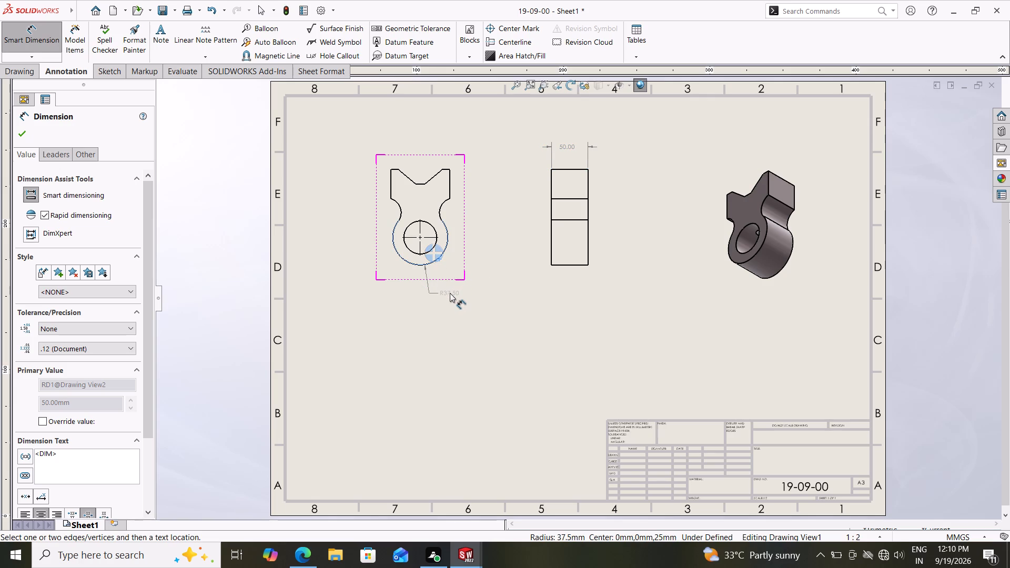
pyautogui.click(450, 291)
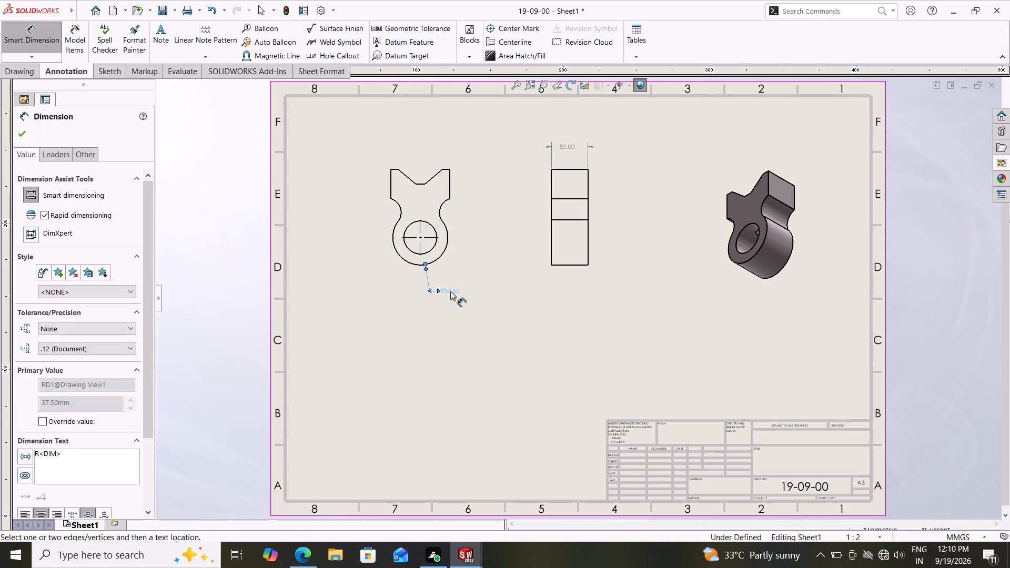
pyautogui.scroll(-2, 442, 250)
pyautogui.click(447, 250)
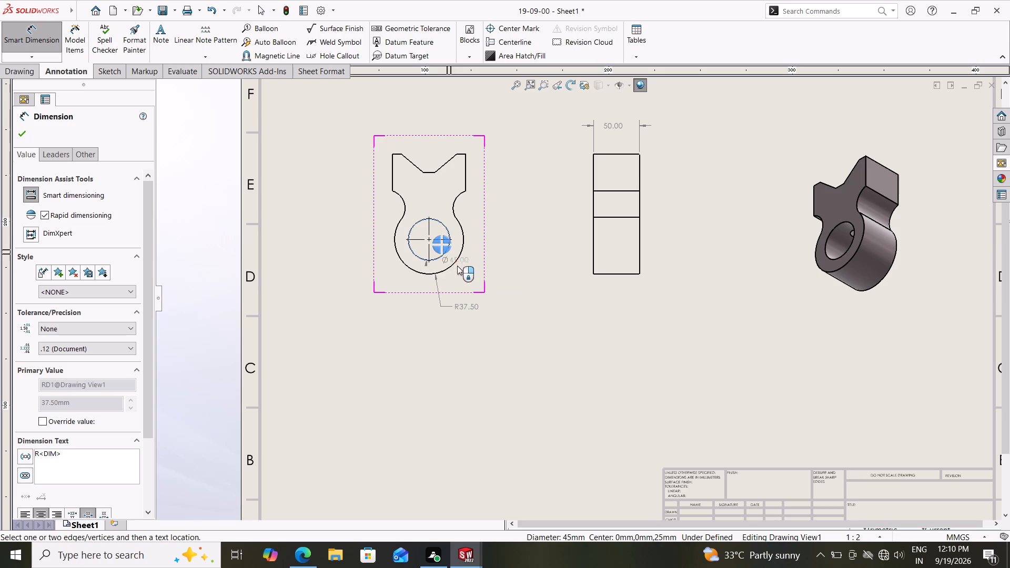
pyautogui.click(475, 285)
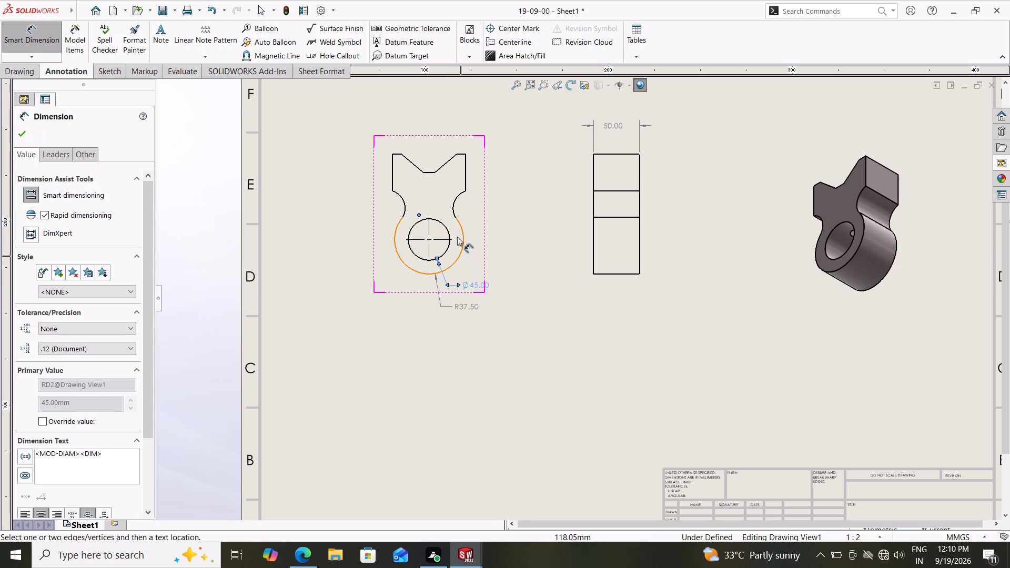
pyautogui.click(456, 200)
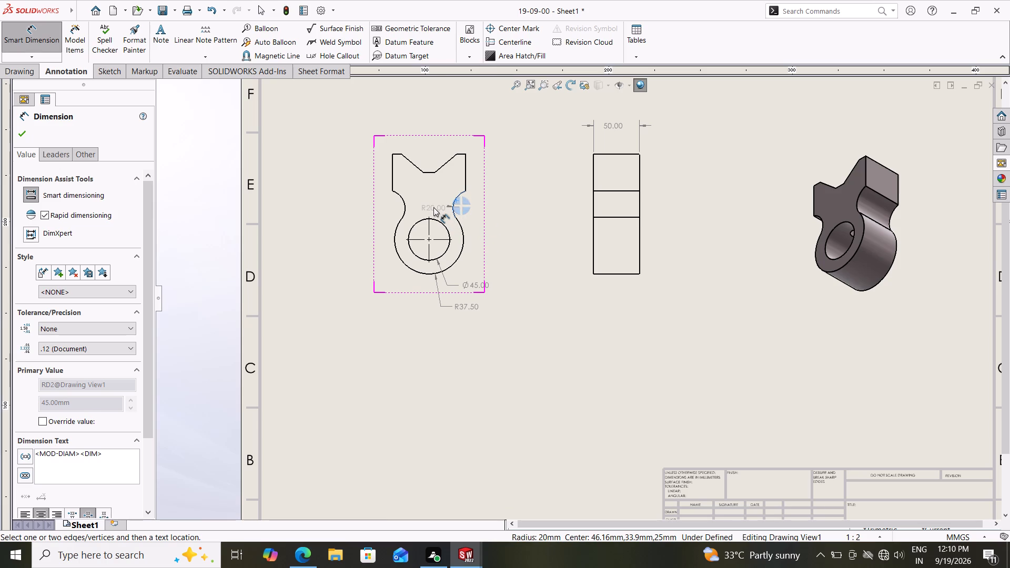
pyautogui.click(433, 207)
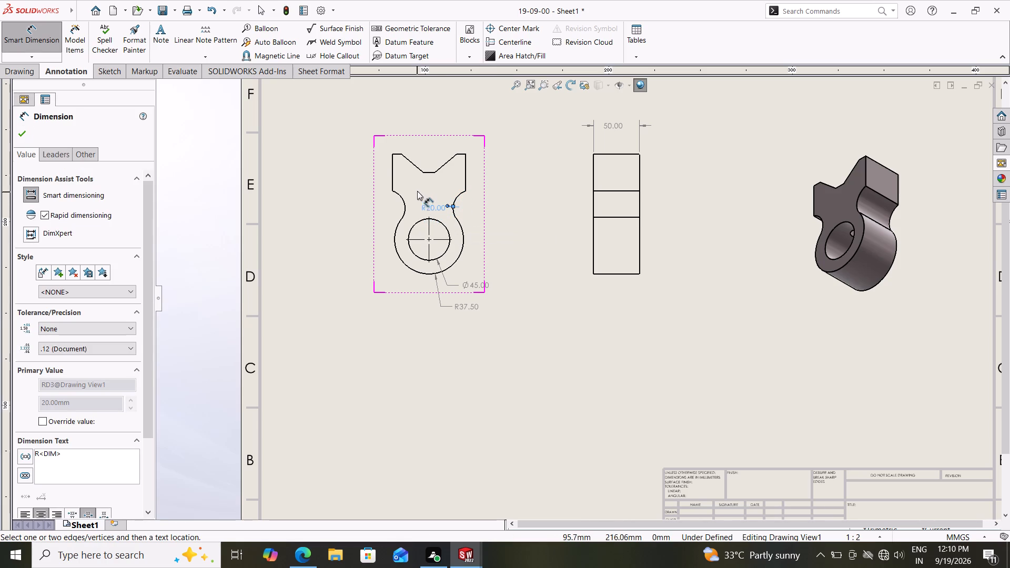
# Dimension the short flat at the front view's upper left corner and the height of the left vertical edge below it.
pyautogui.click(391, 155)
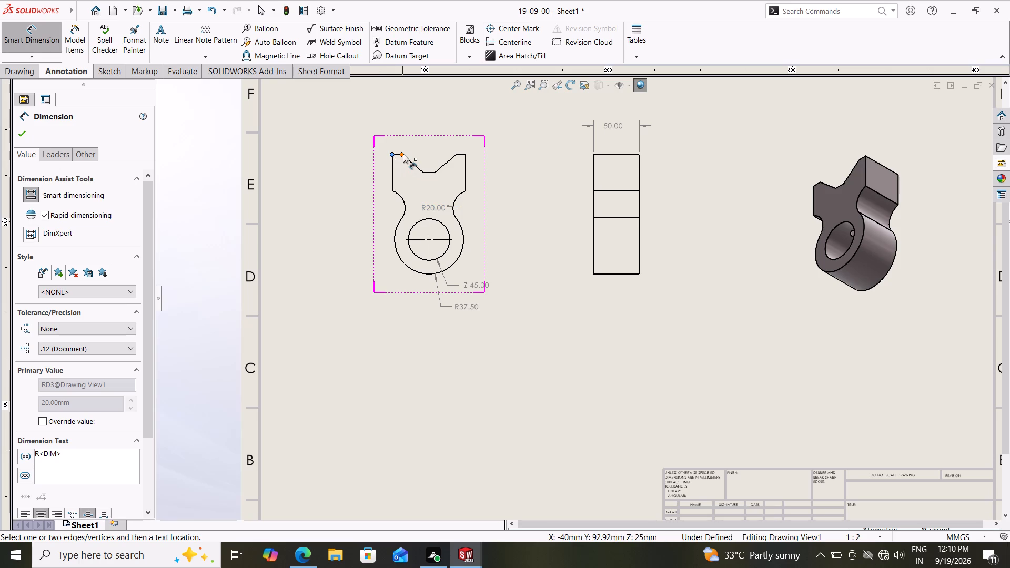
pyautogui.click(403, 154)
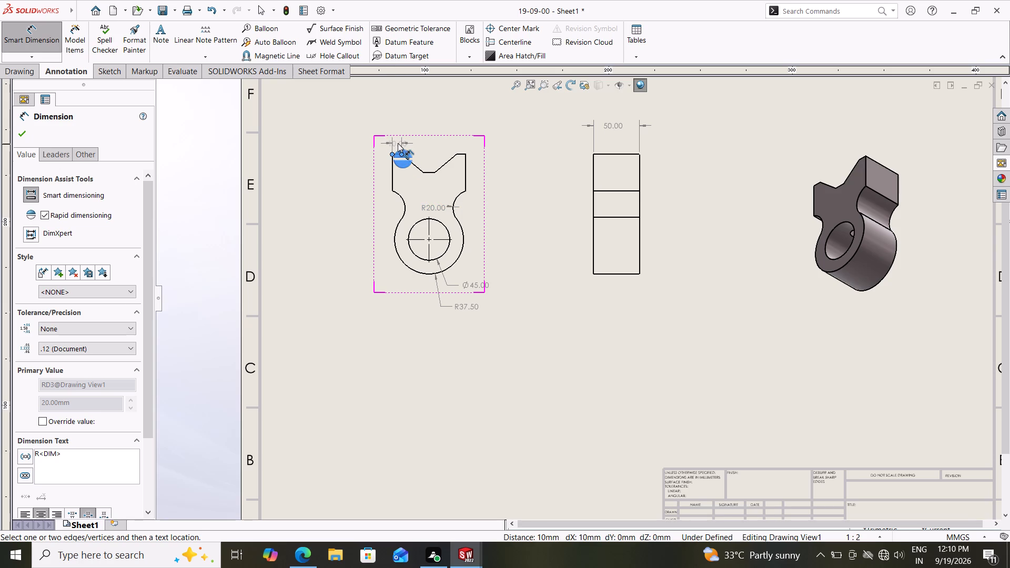
pyautogui.click(398, 143)
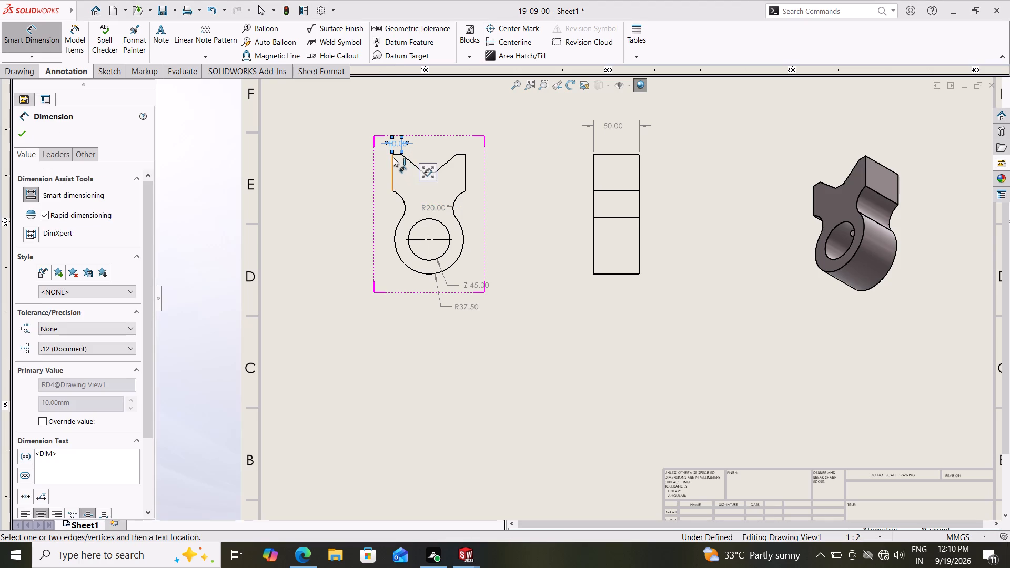
pyautogui.click(392, 191)
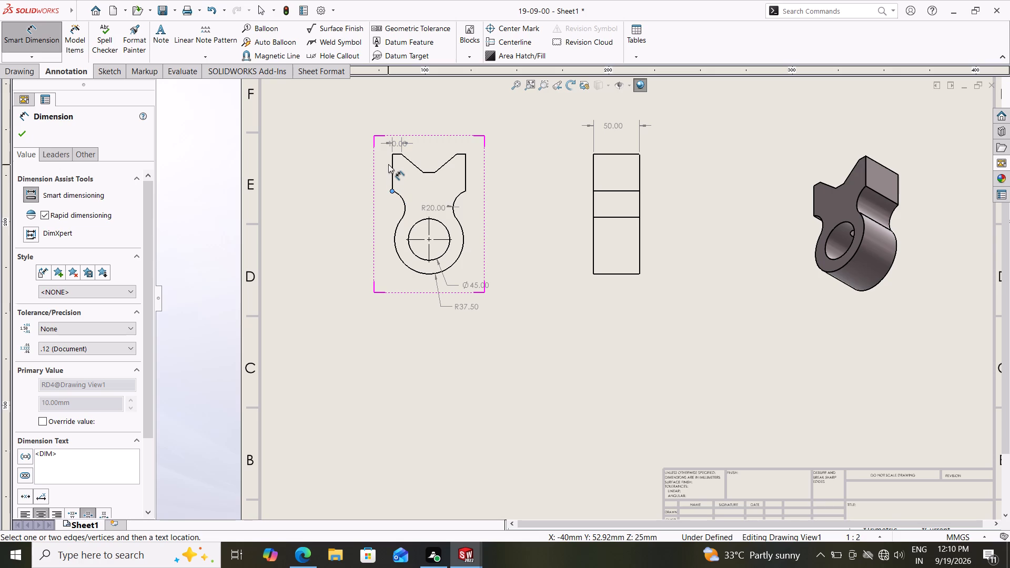
pyautogui.click(392, 156)
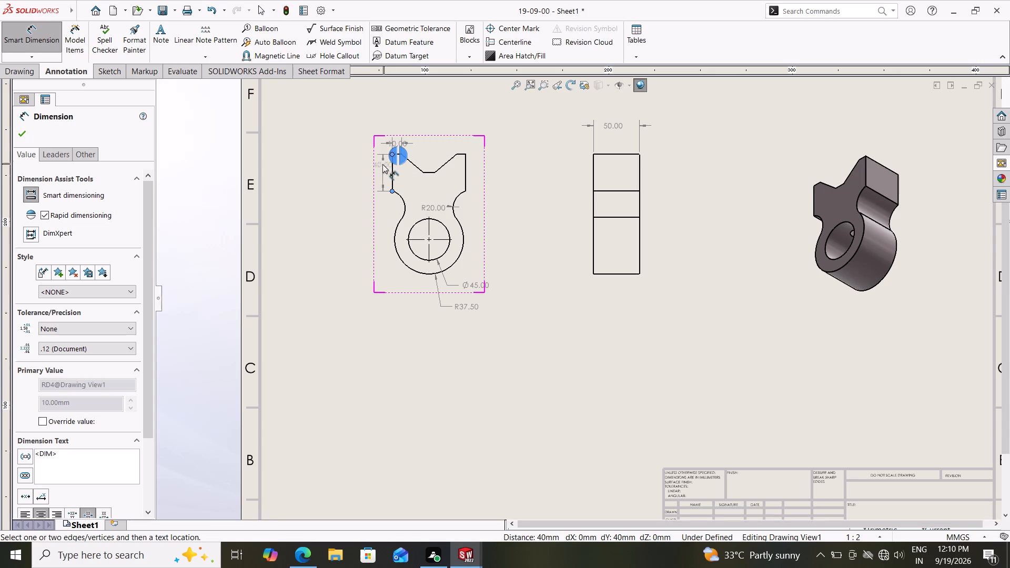
pyautogui.click(380, 171)
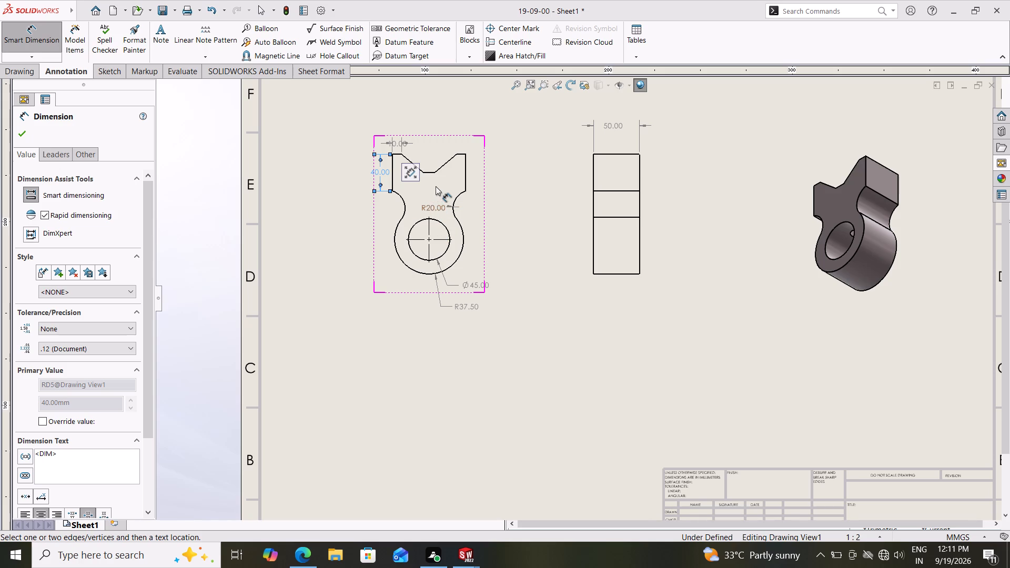
# Dimension the angle between the notch's two sloped sides in the front view and finish dimensioning.
pyautogui.click(443, 165)
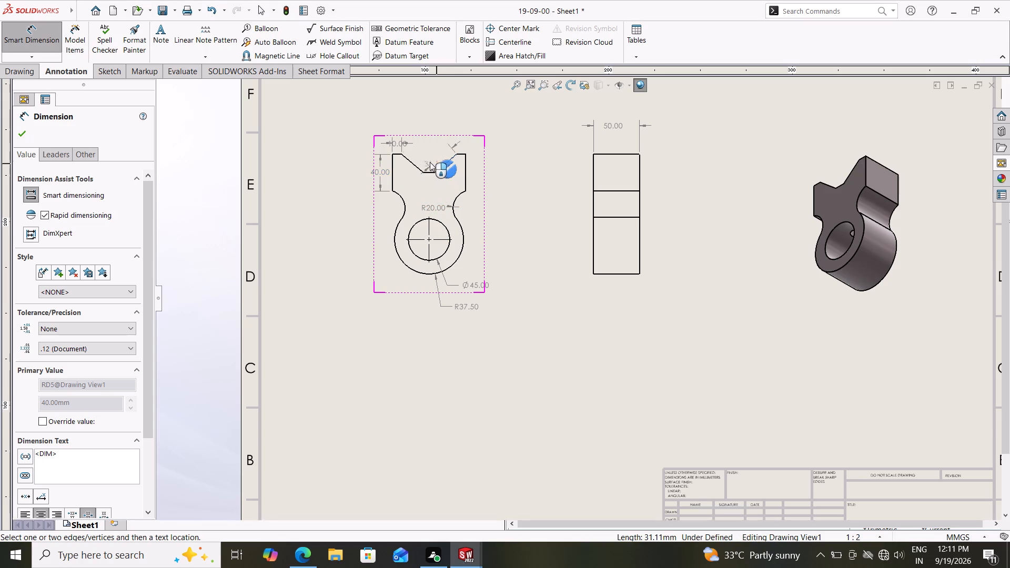
pyautogui.click(412, 163)
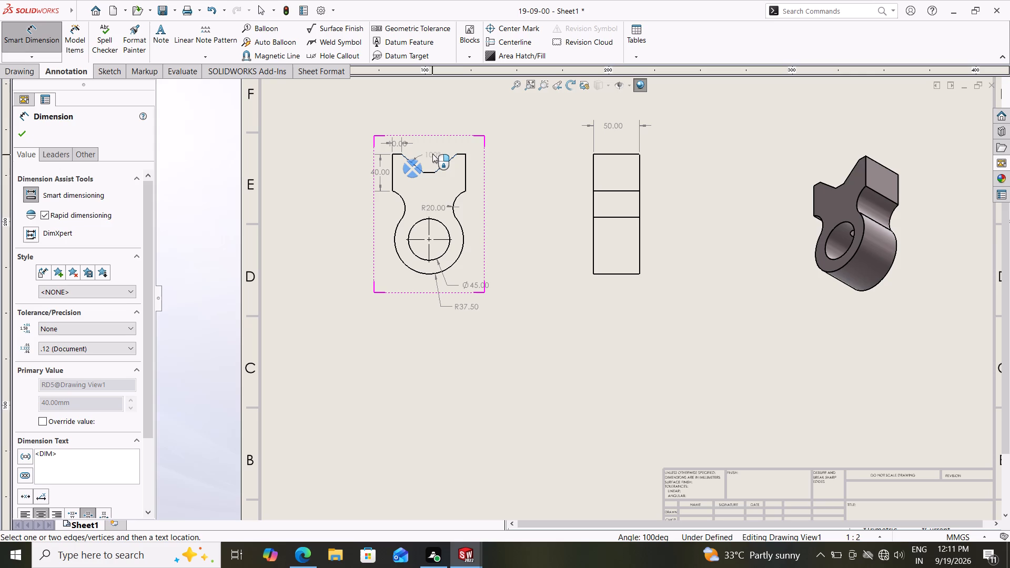
pyautogui.click(432, 154)
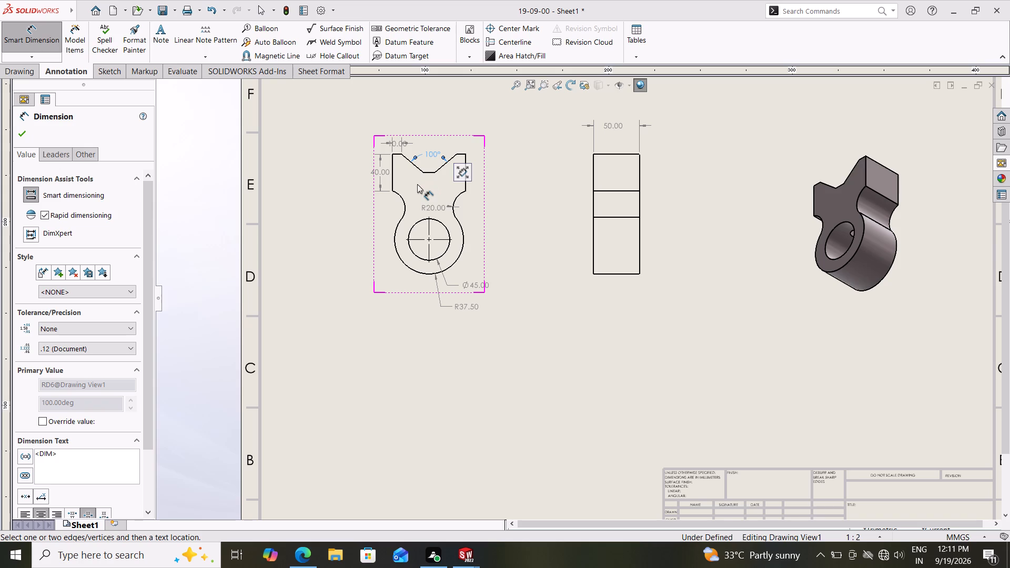
pyautogui.click(19, 133)
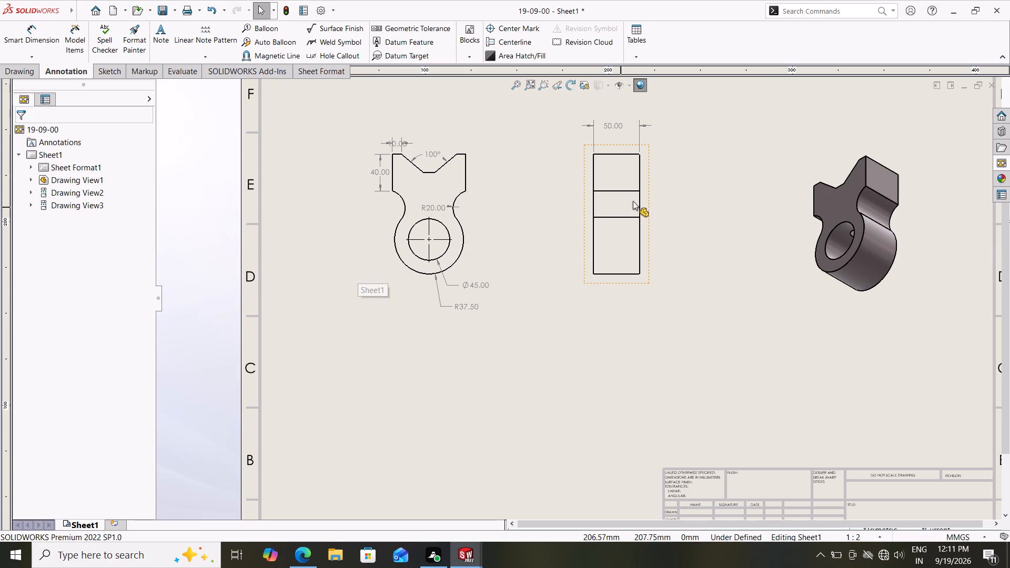
# Set the display style of the side view and the front view to Hidden Lines Visible.
pyautogui.click(649, 179)
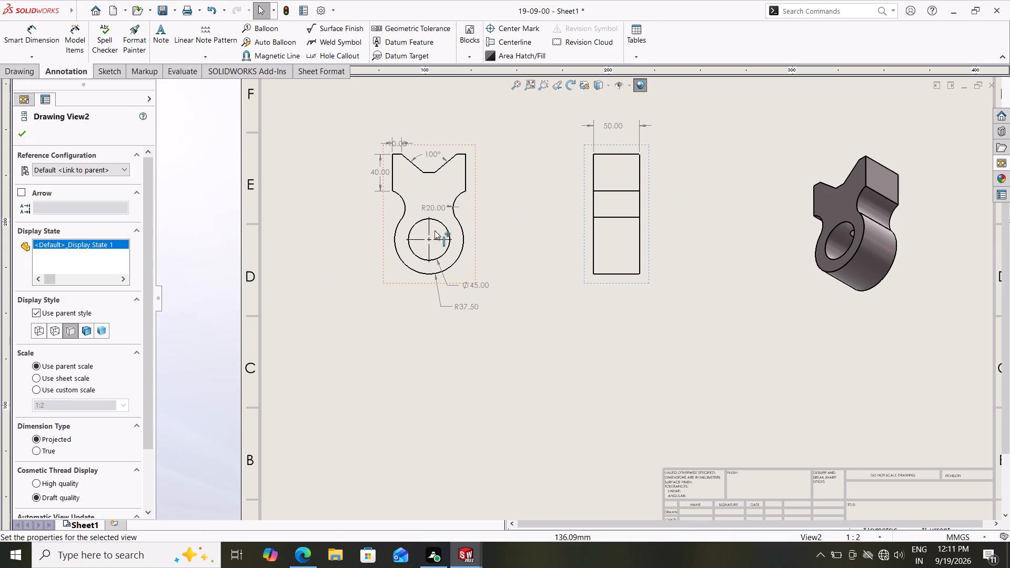
pyautogui.click(53, 330)
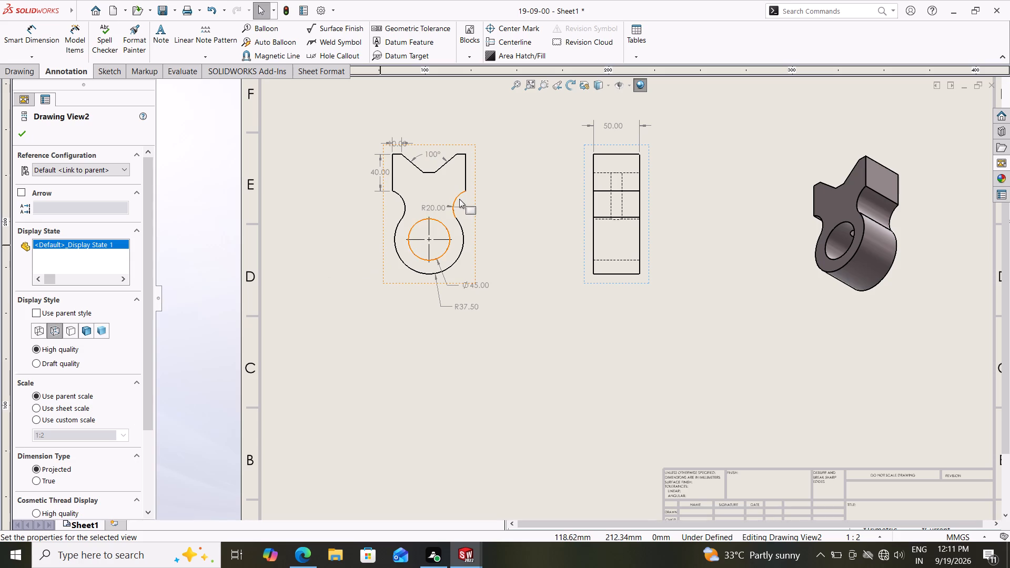
pyautogui.click(18, 137)
pyautogui.click(476, 163)
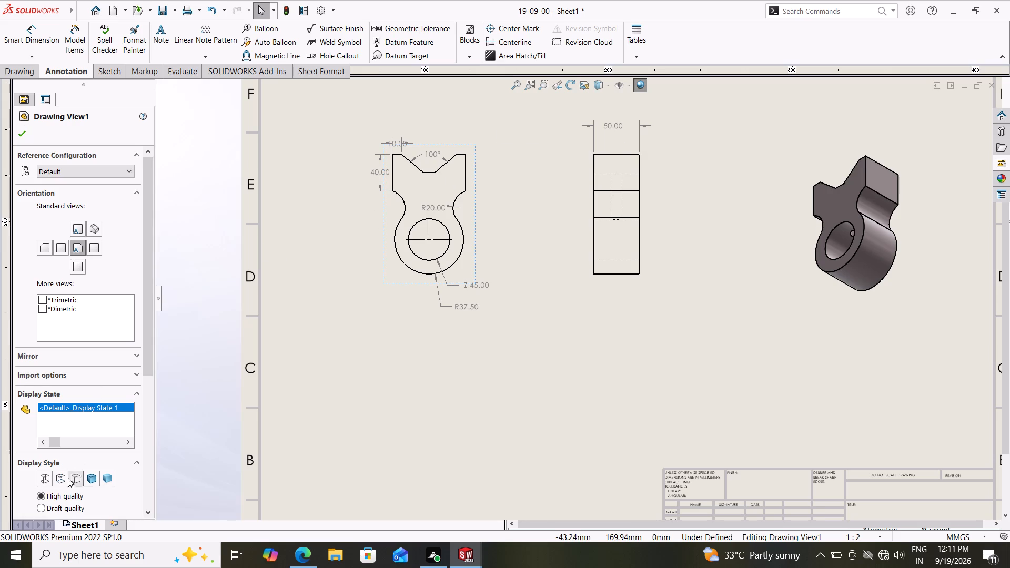
pyautogui.click(59, 480)
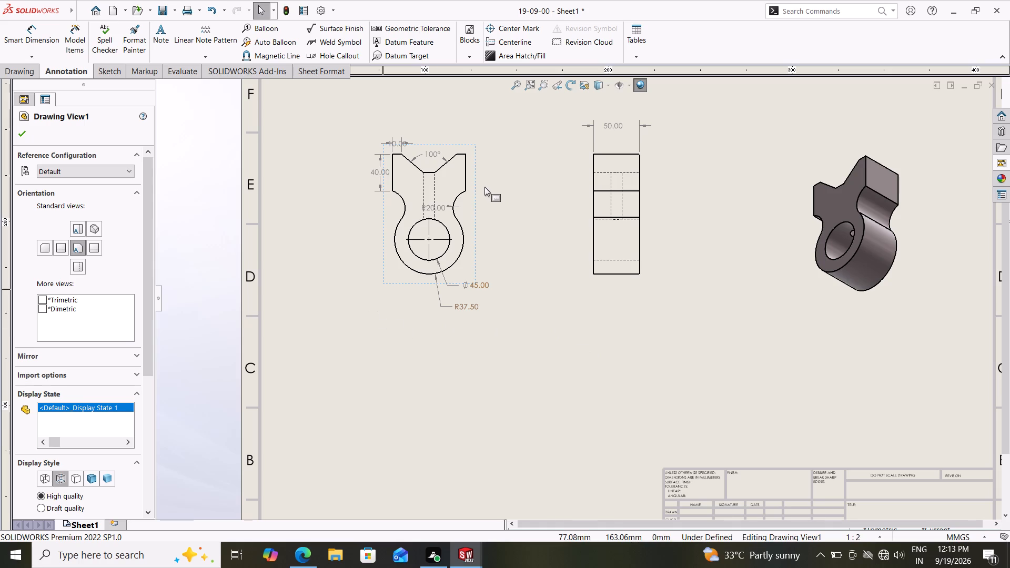
# Move the front view slightly down and to the right on the sheet, with the aligned side view following its height.
pyautogui.moveTo(476, 180); pyautogui.dragTo(489, 212)
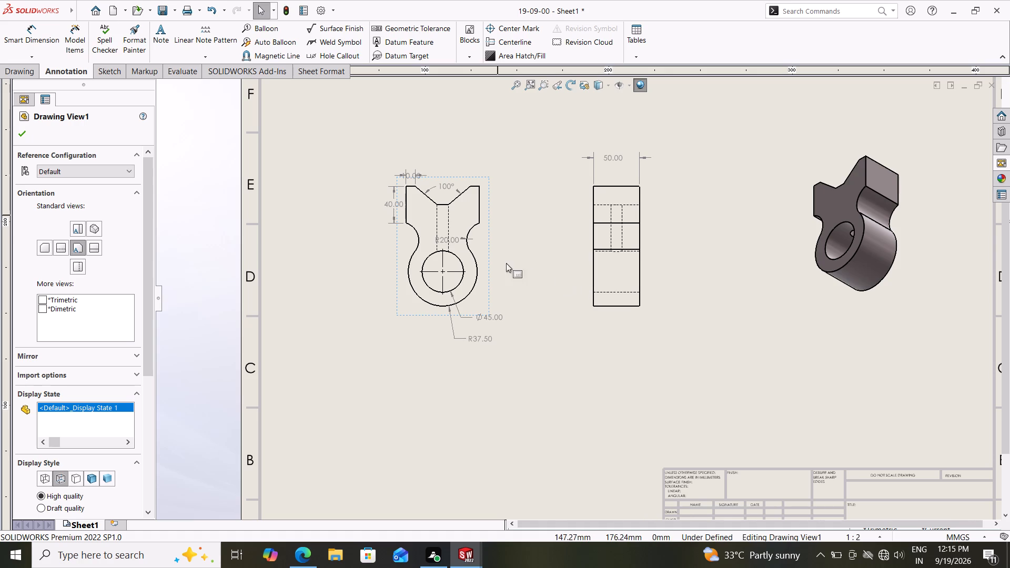
# Save the drawing as 19-09-00 in the Documents folder as a SOLIDWORKS Drawing file.
pyautogui.moveTo(180, 6); pyautogui.dragTo(172, 4)
pyautogui.click(172, 4)
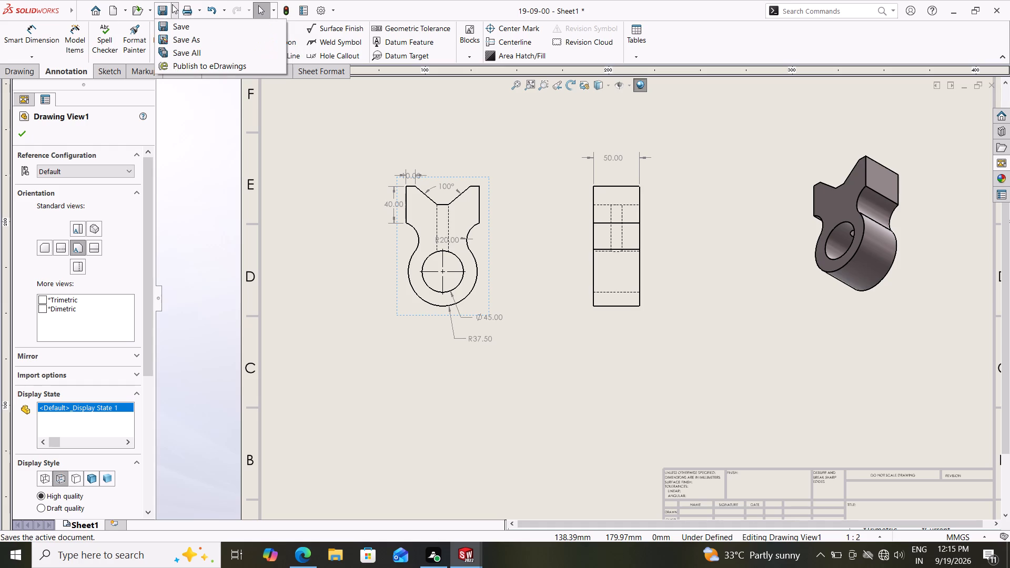
pyautogui.click(172, 43)
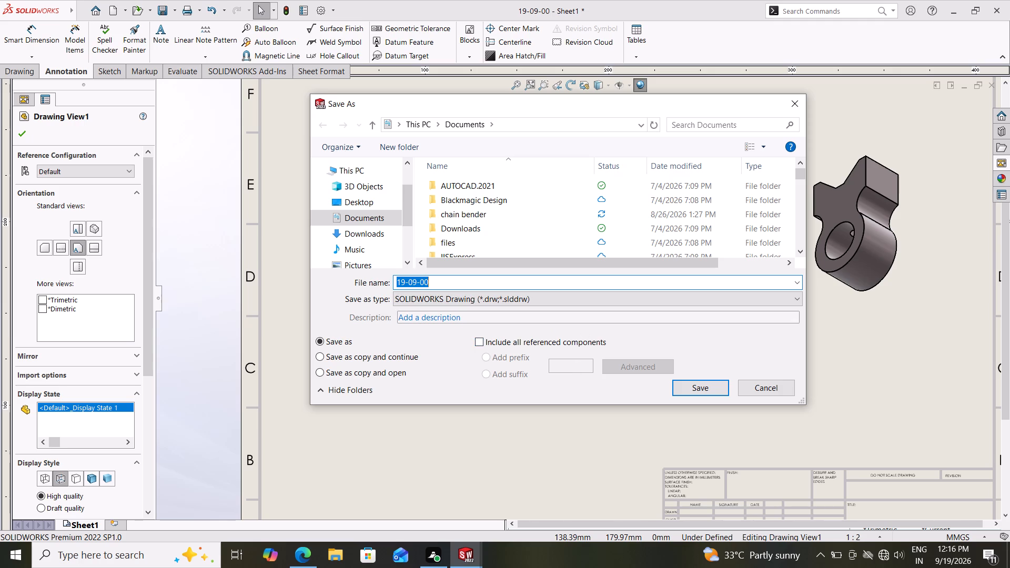
pyautogui.click(694, 394)
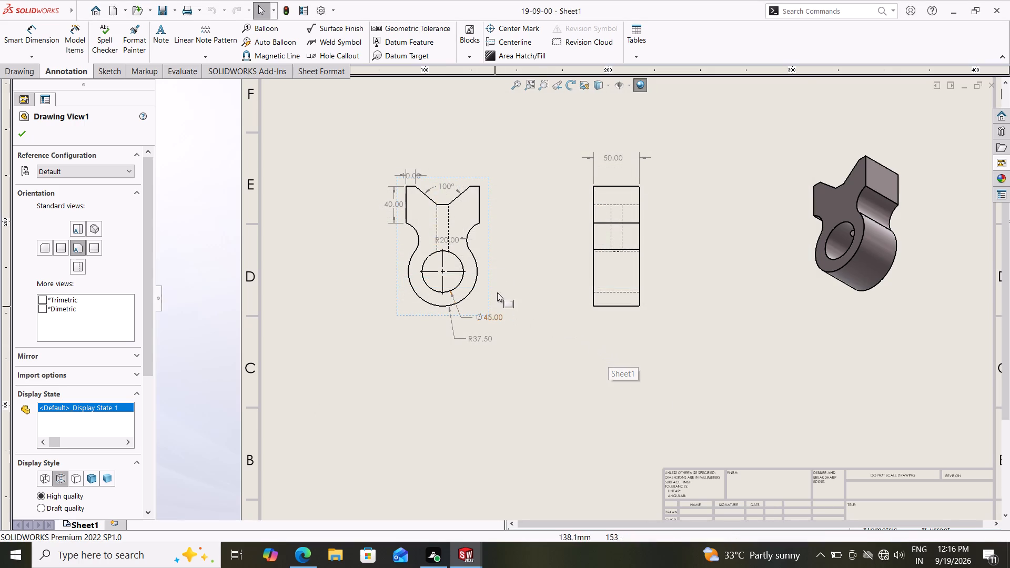
# Save a copy of the drawing as a PDF named 19-09-00 in the Documents folder.
pyautogui.click(173, 9)
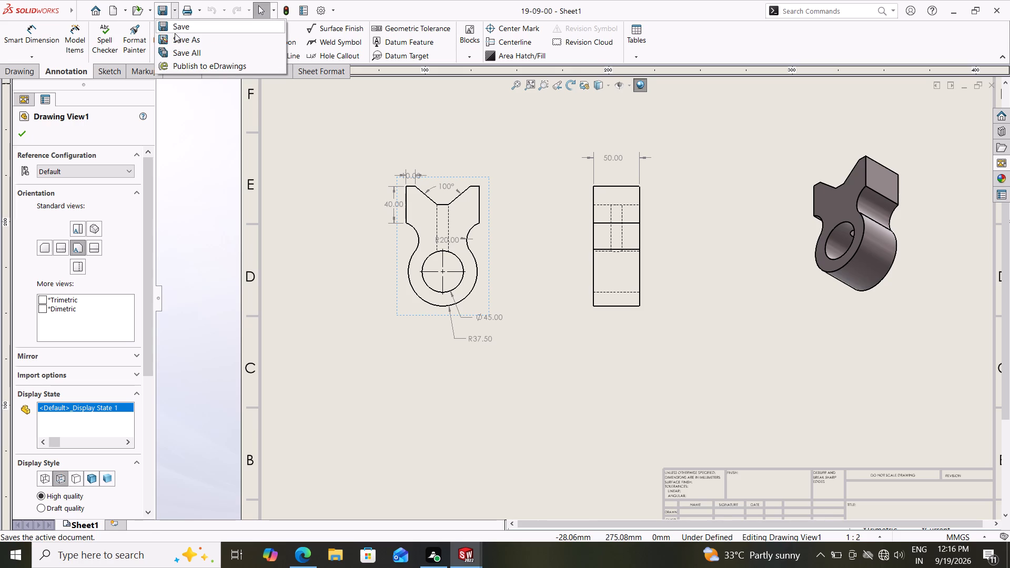
pyautogui.click(175, 39)
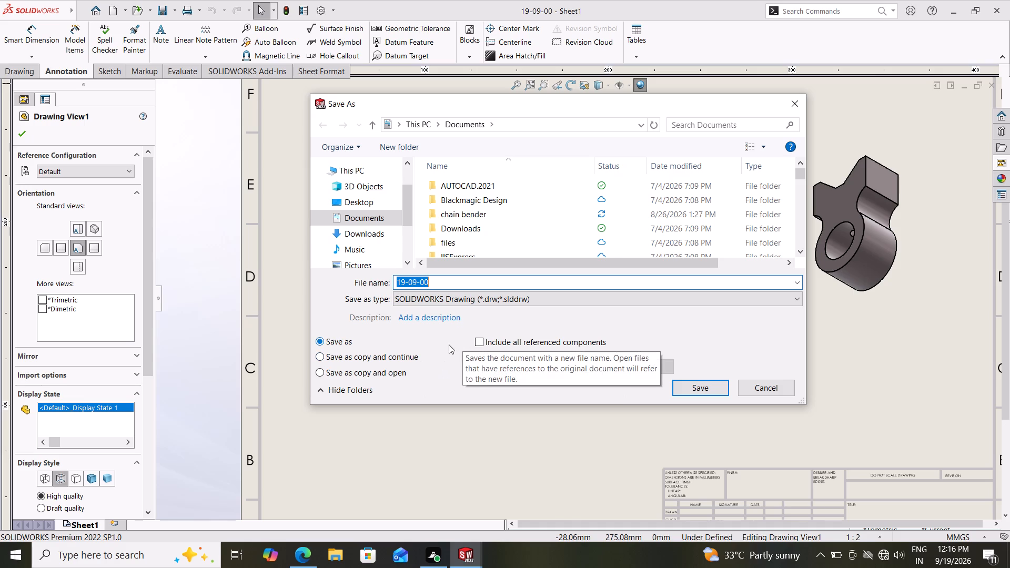
pyautogui.click(540, 302)
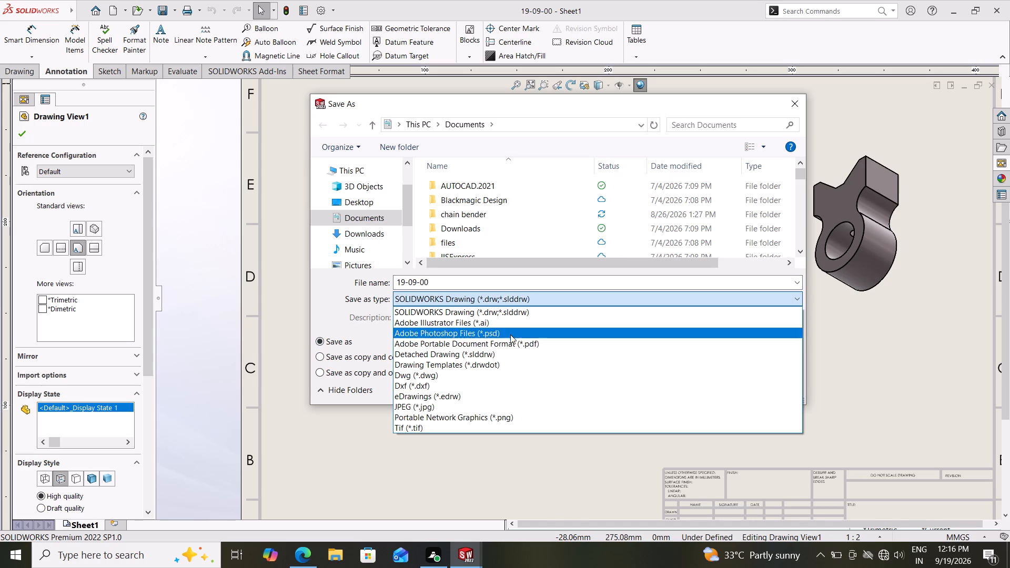
pyautogui.click(507, 343)
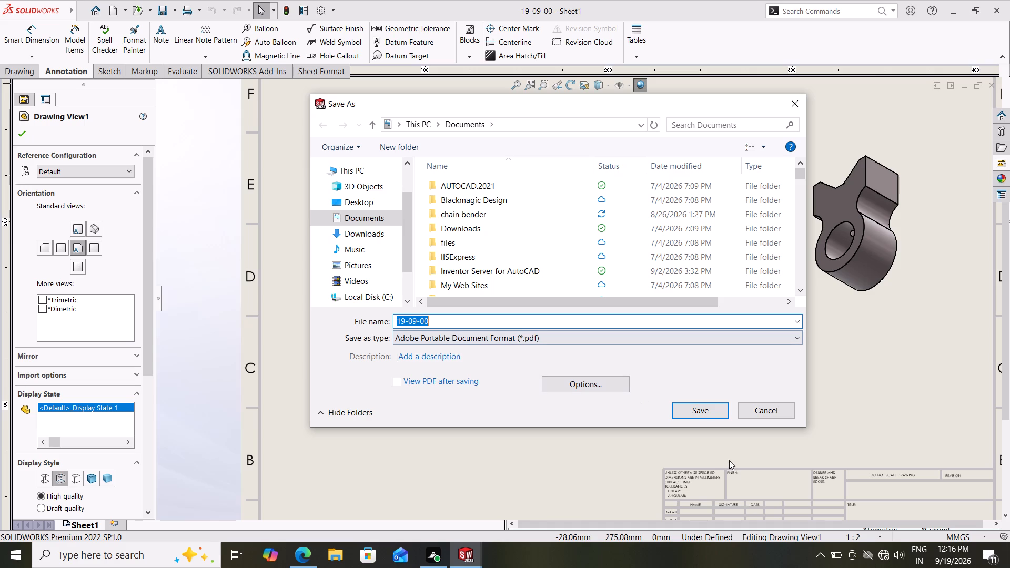
pyautogui.click(703, 410)
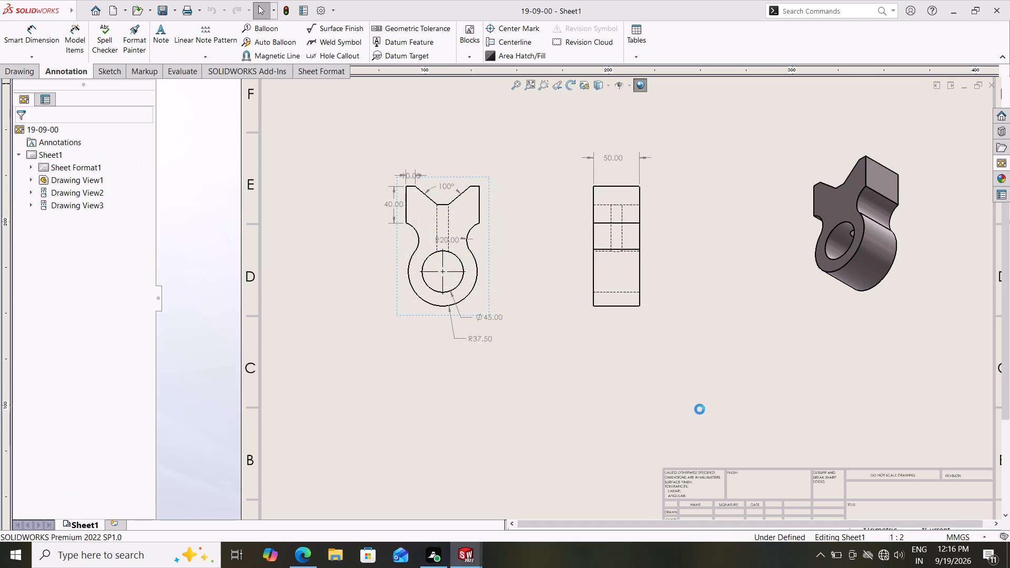